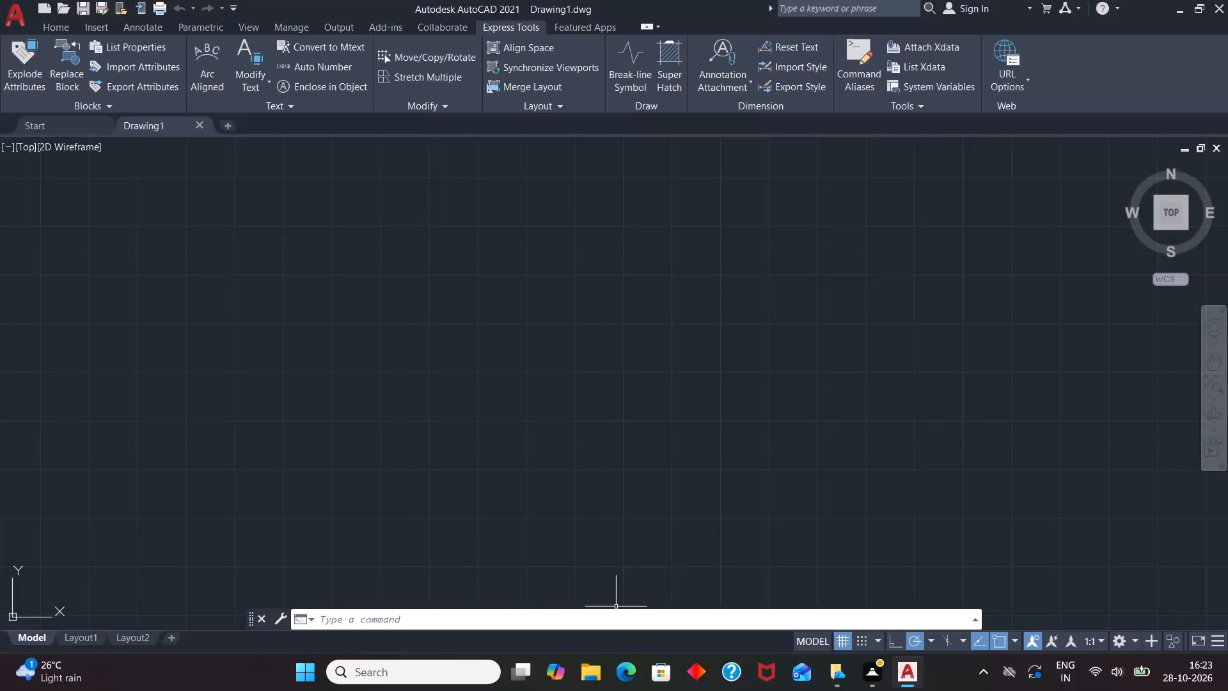
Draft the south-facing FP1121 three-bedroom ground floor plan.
Open the program options, view the Open and Save settings, and close them.
click(629, 618)
text(OPTIONS)
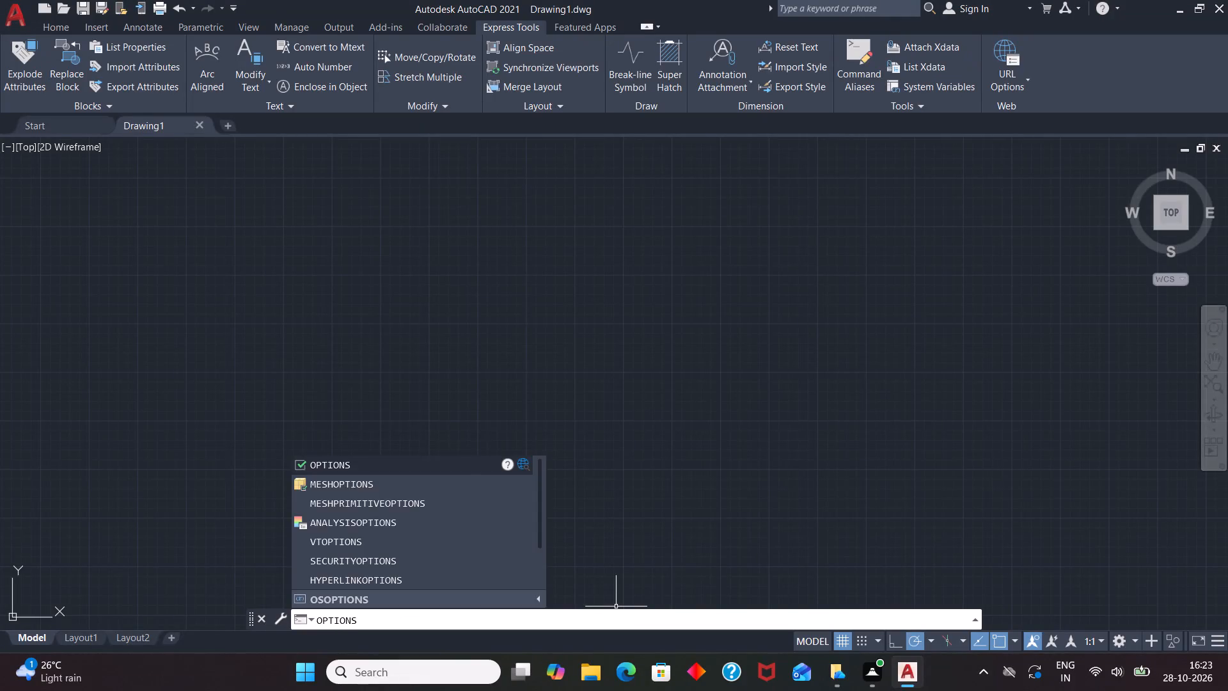
key(Return)
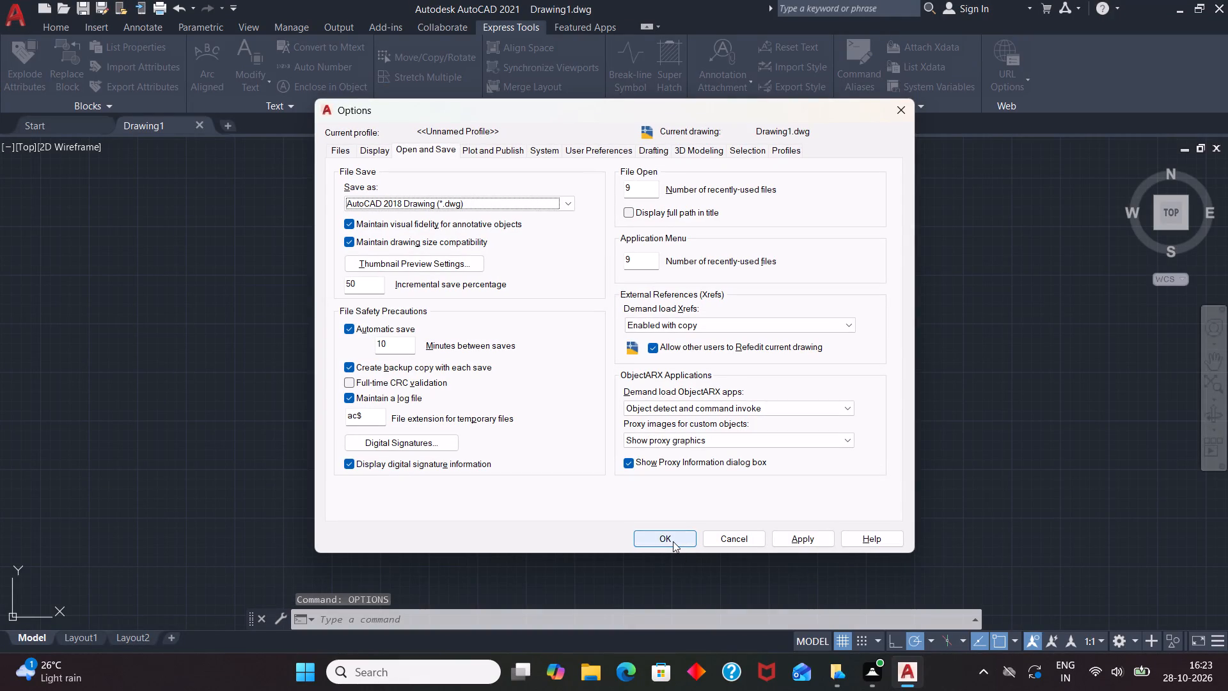
click(673, 541)
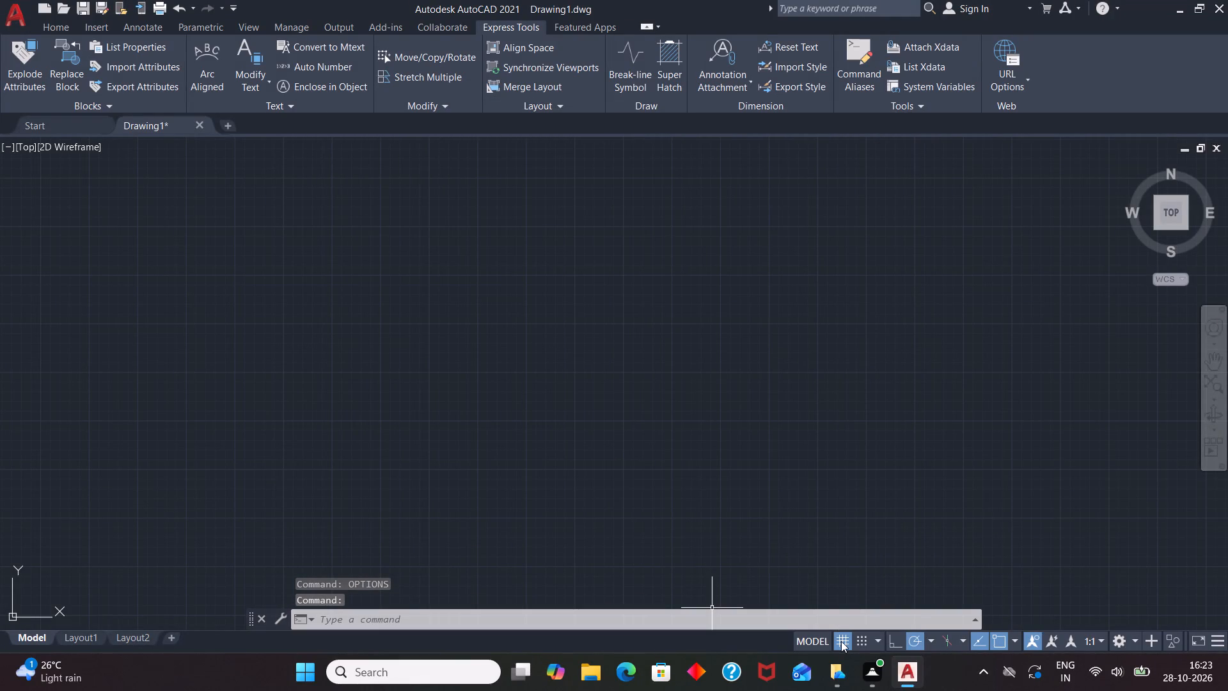
Turn off the drawing grid display.
click(841, 641)
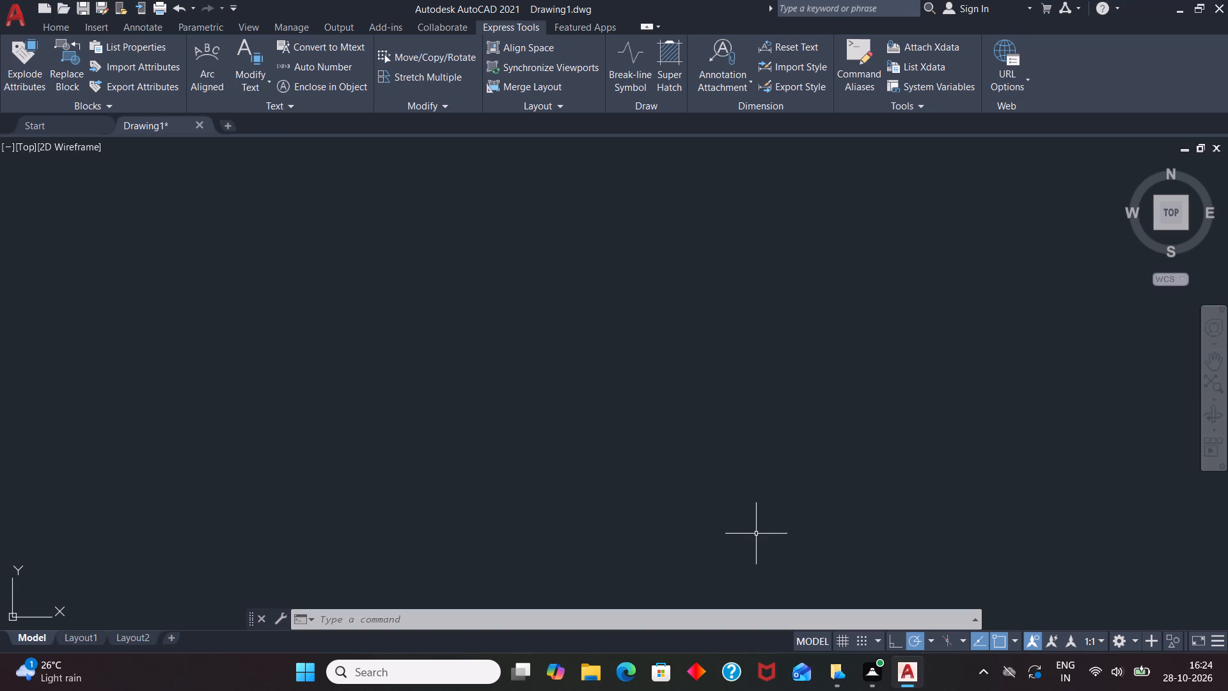
Configure the drawing units with Engineering length type and Inches as the insertion scale.
text(UN)
key(Return)
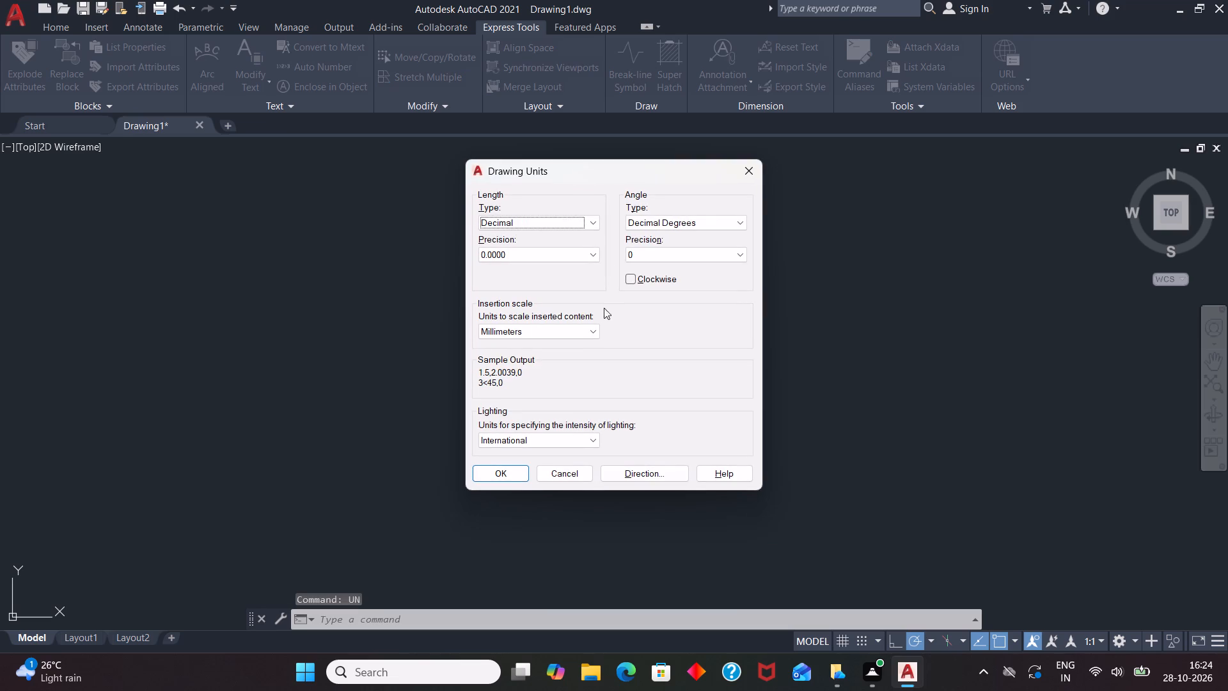
click(597, 223)
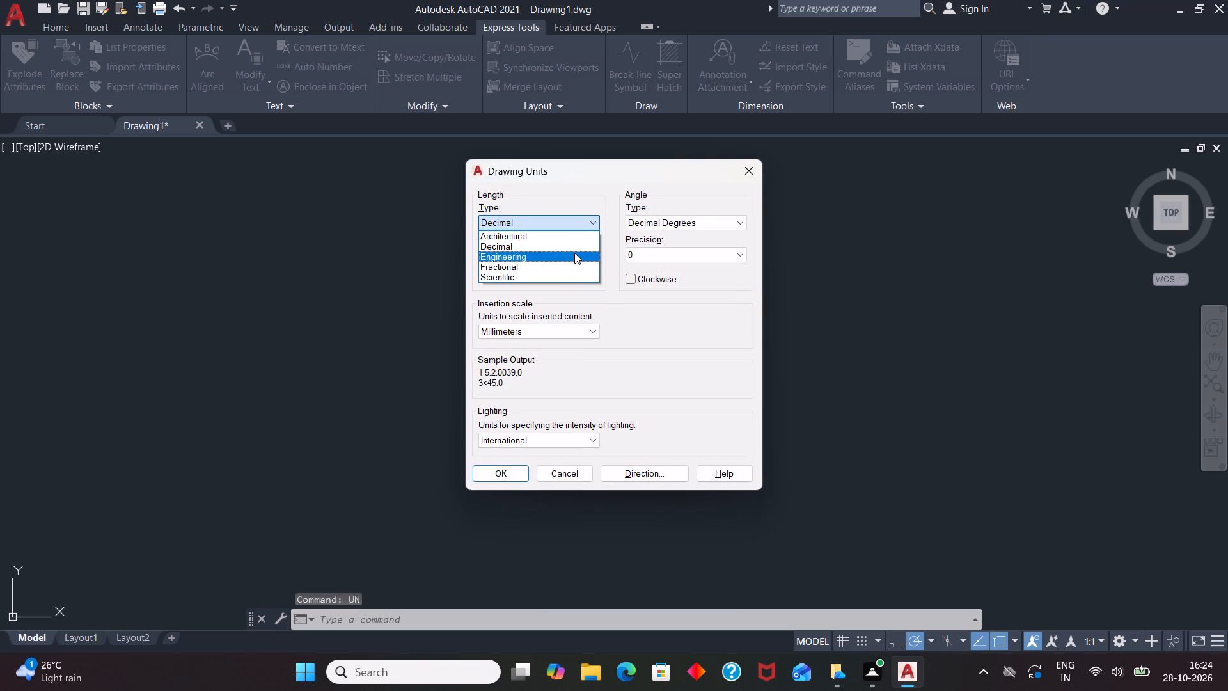
click(574, 253)
drag(573, 255, 539, 292)
click(539, 292)
click(521, 328)
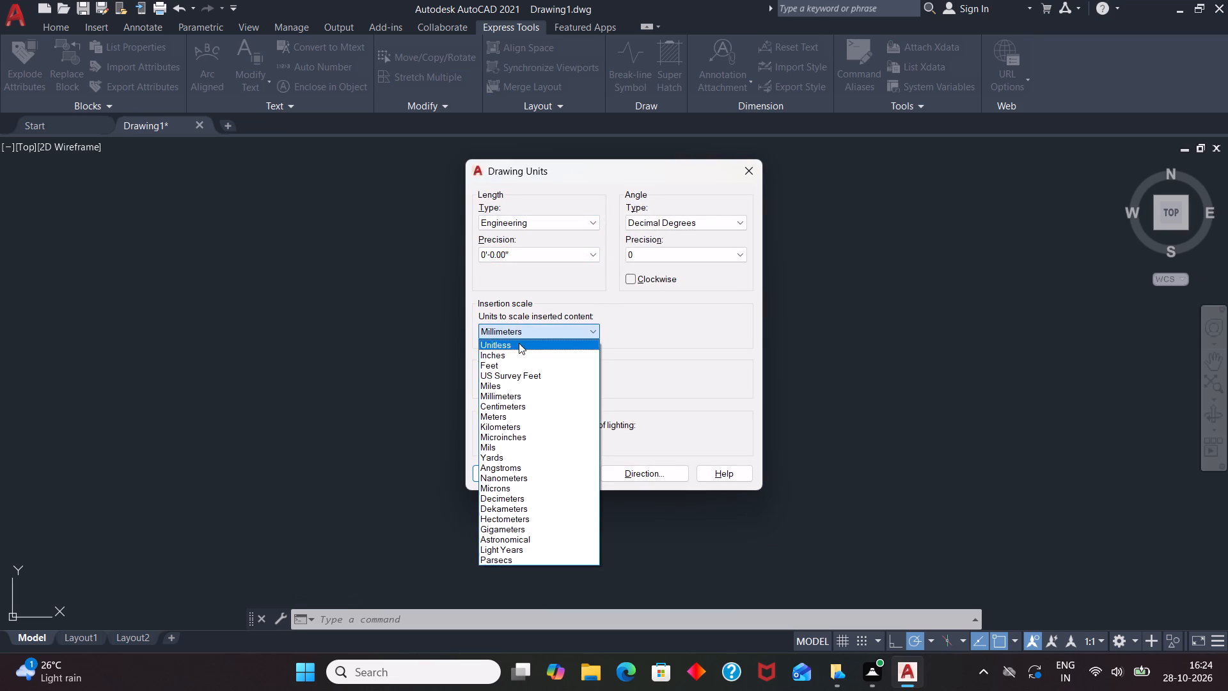
click(519, 357)
click(498, 473)
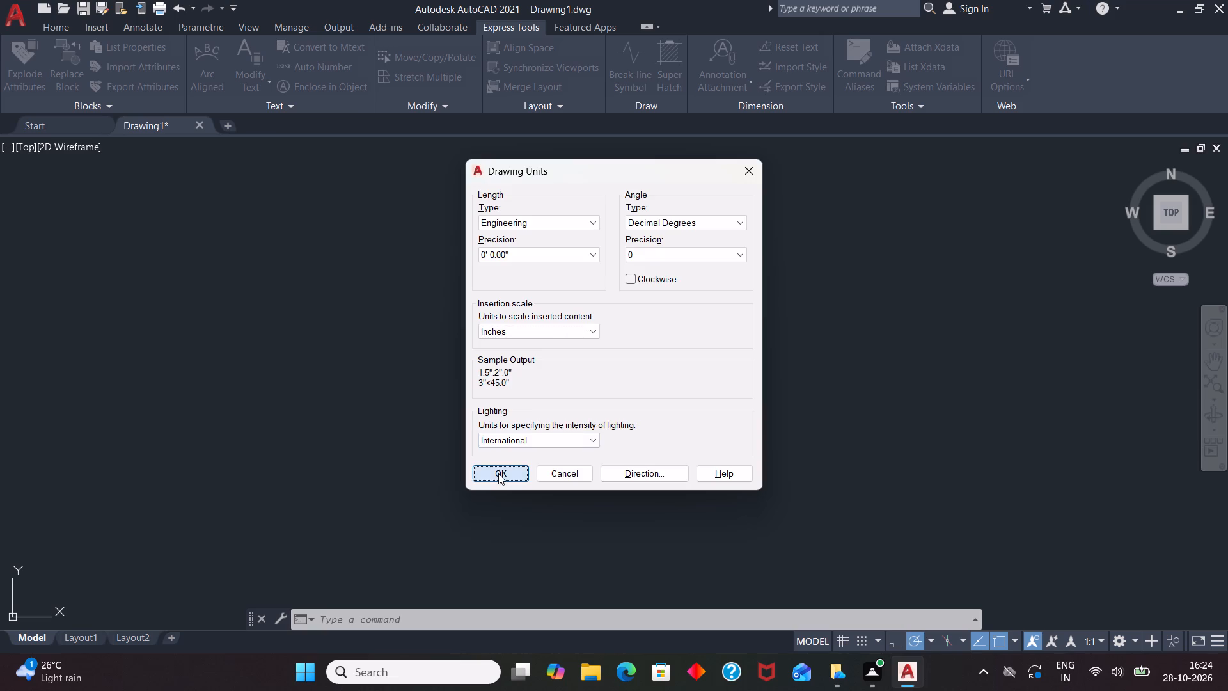
Set the model space limits from lower corner 0,0 to upper corner 11.7,16.5.
text(LIM)
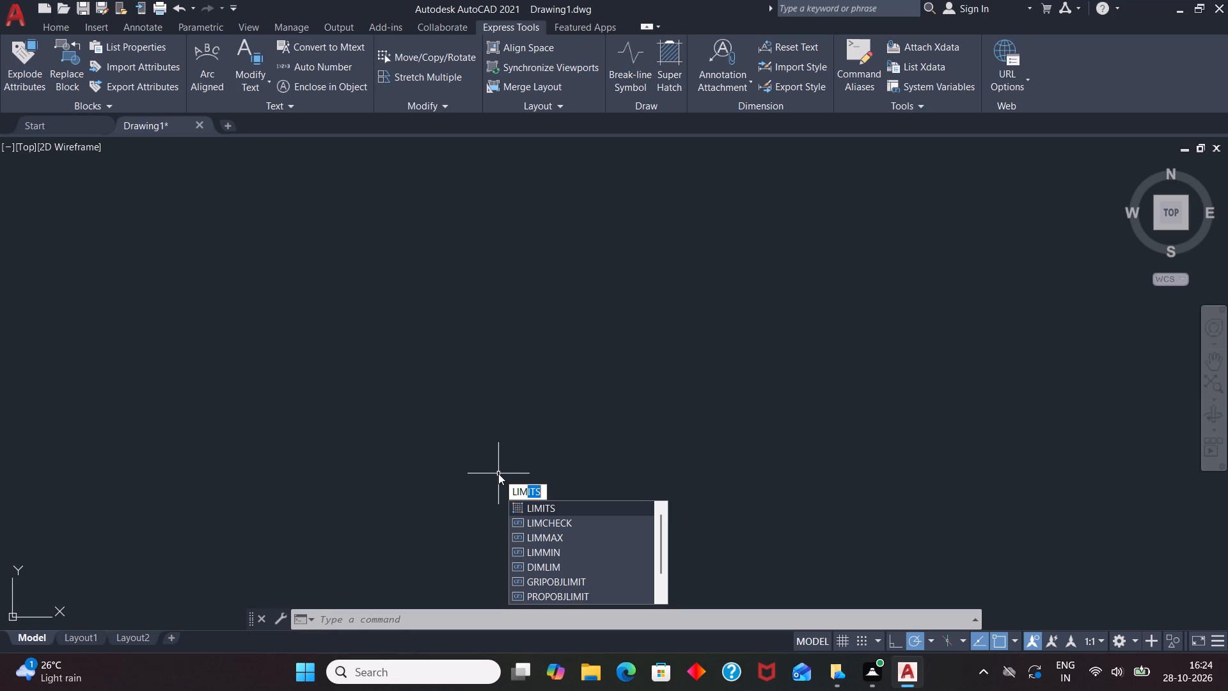
key(Return)
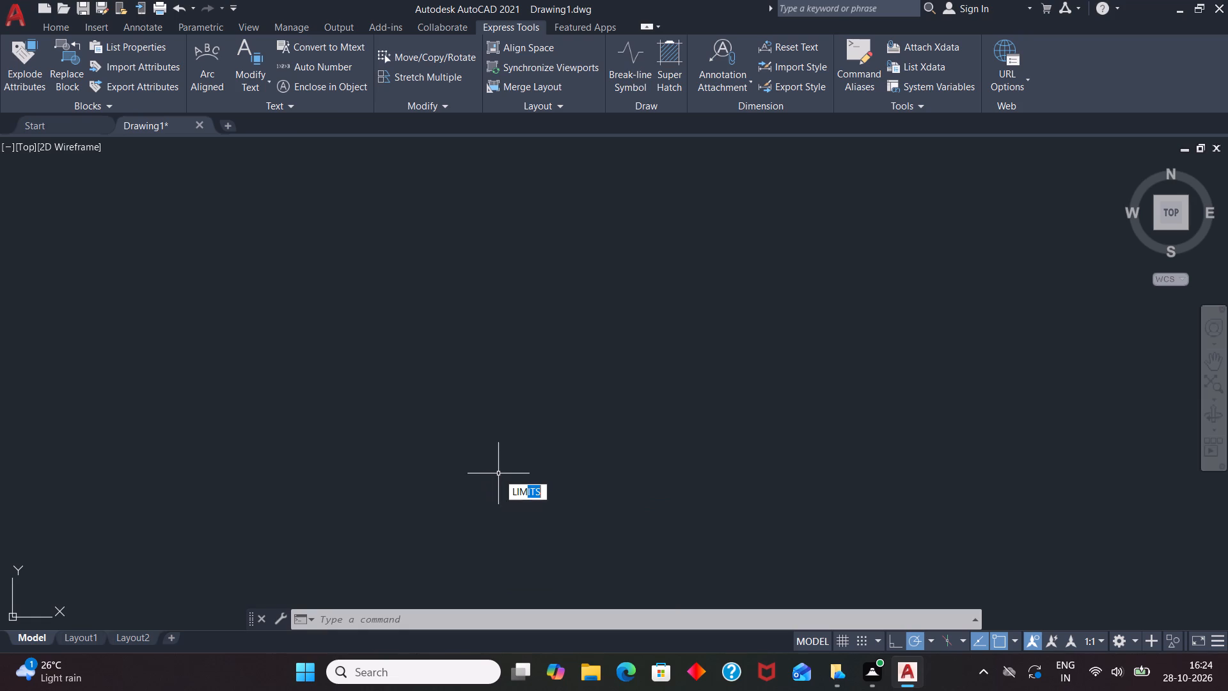
text(0,0)
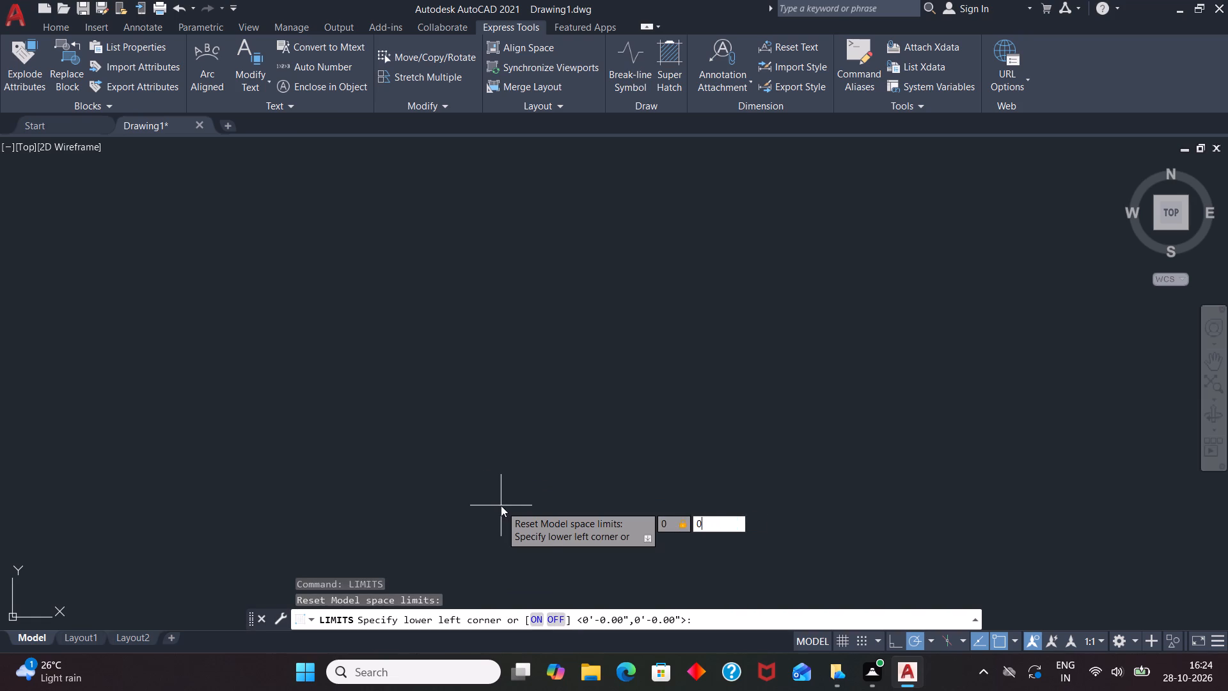
key(Return)
text(11.7,16.5)
key(Return)
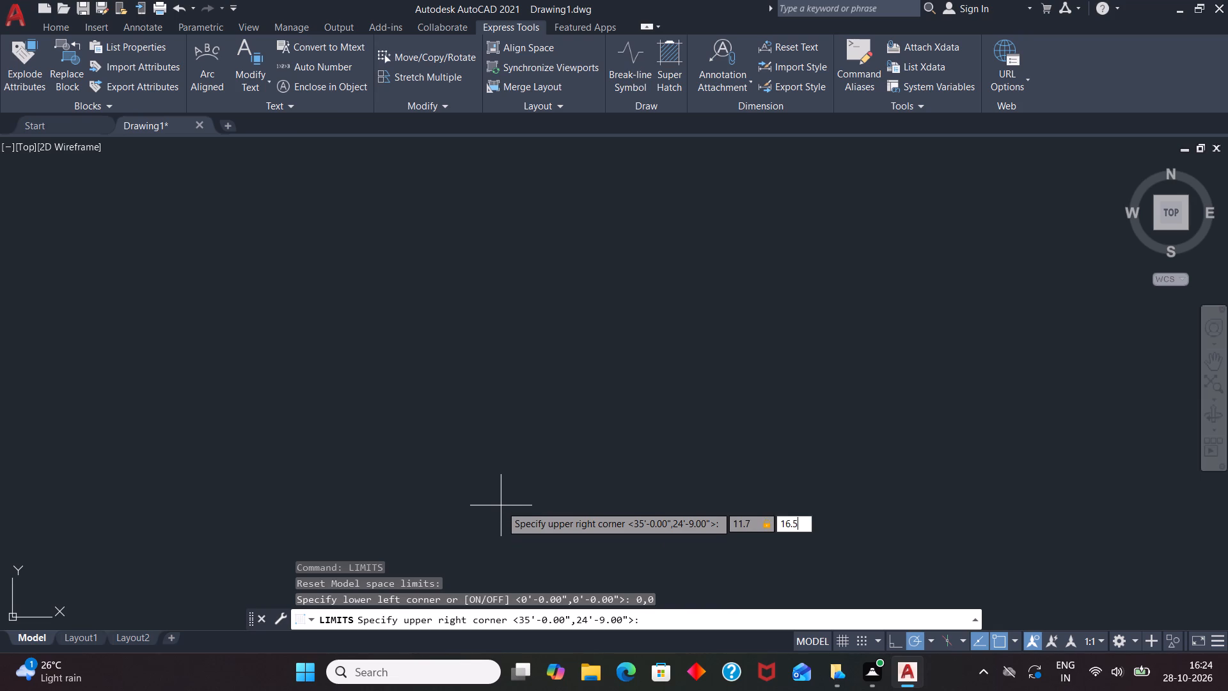
key(z)
key(Return)
key(a)
key(Return)
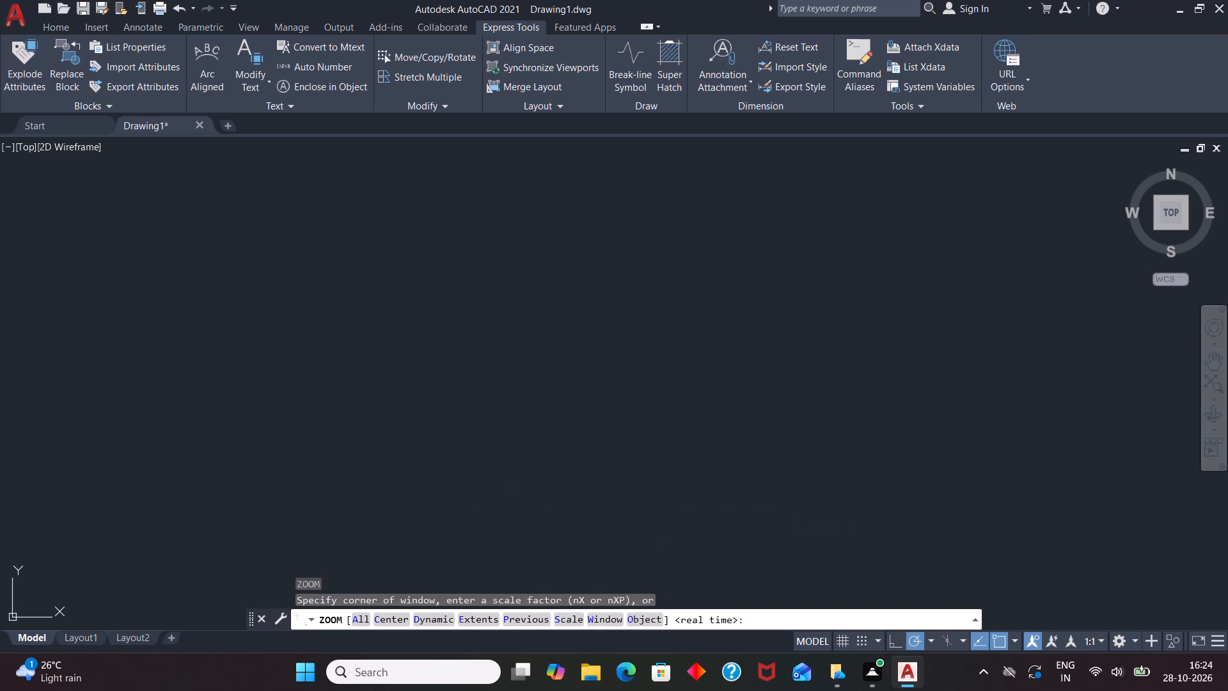
Modify the ISO-25 dimension style so its primary linear unit format is Engineering.
key(d)
key(Return)
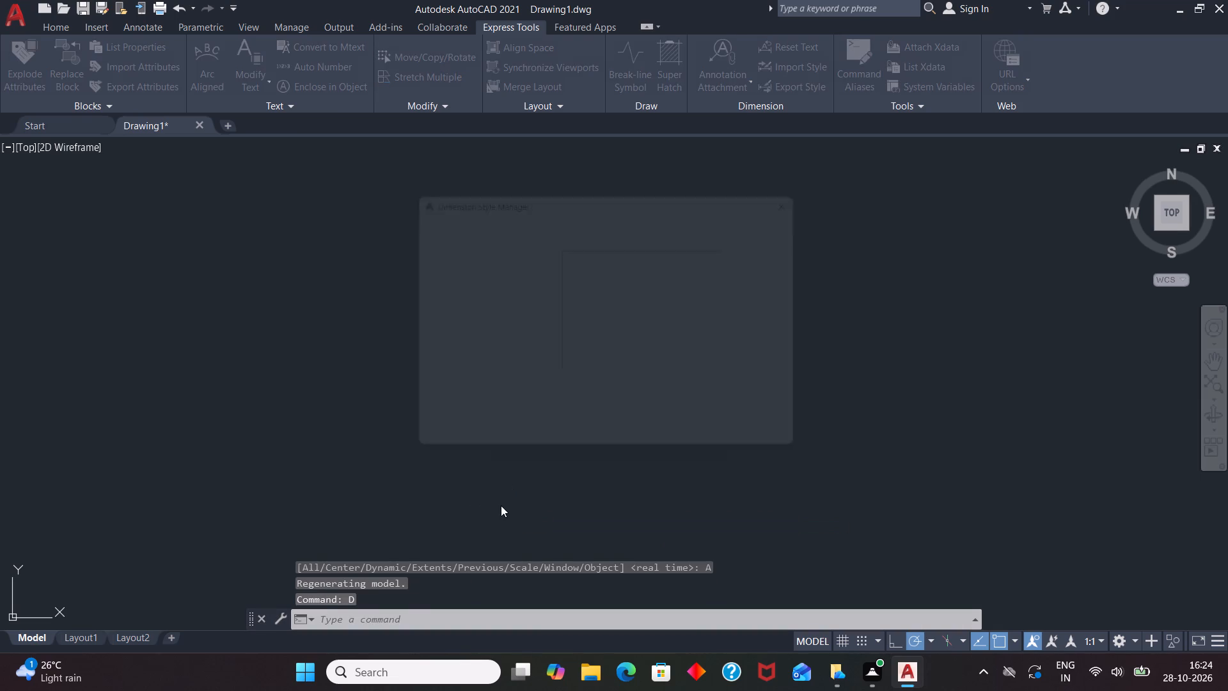
click(807, 294)
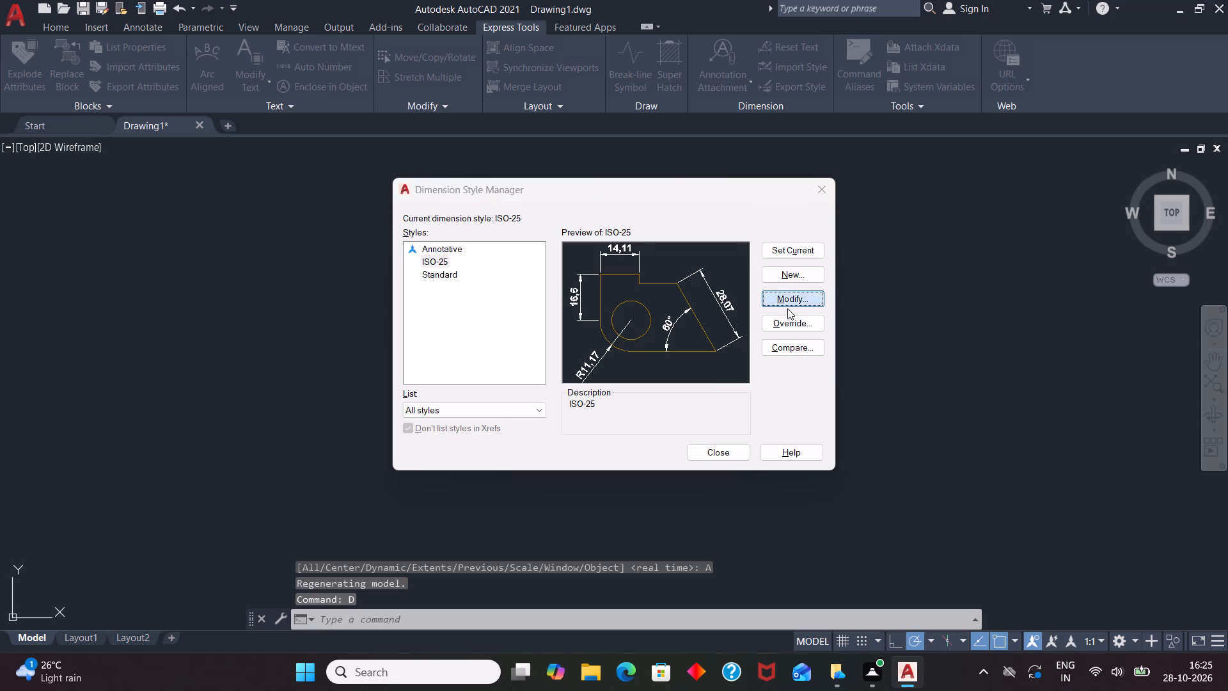
click(586, 163)
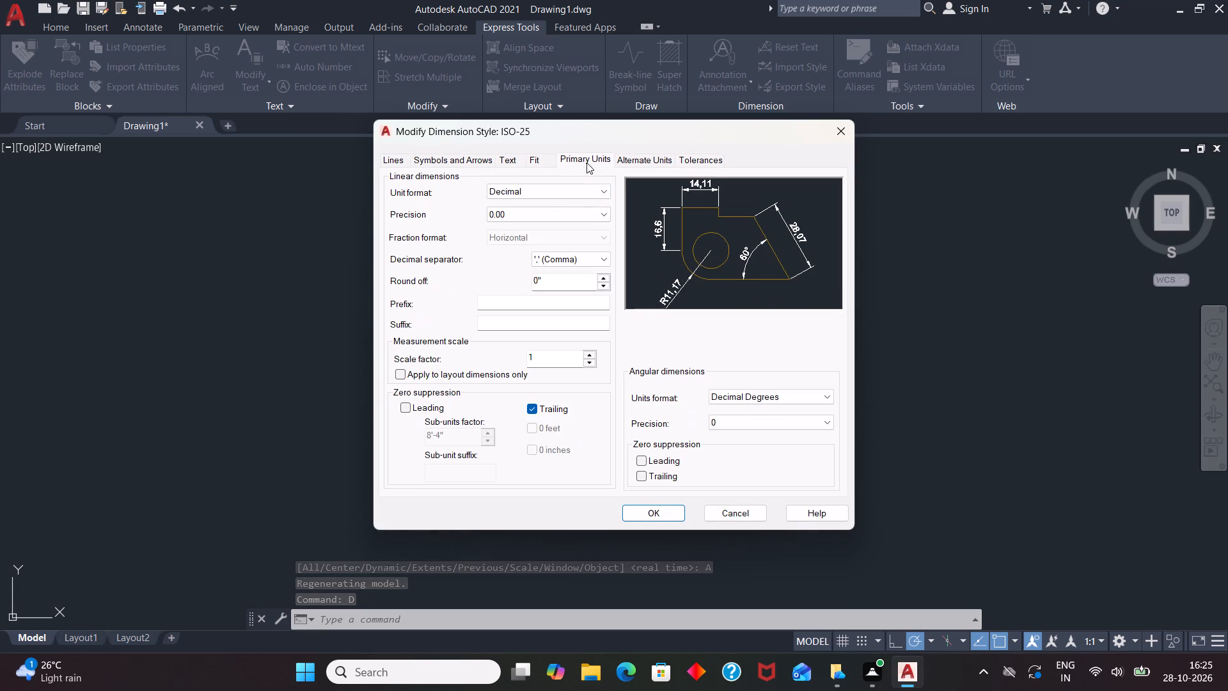
drag(589, 186, 582, 221)
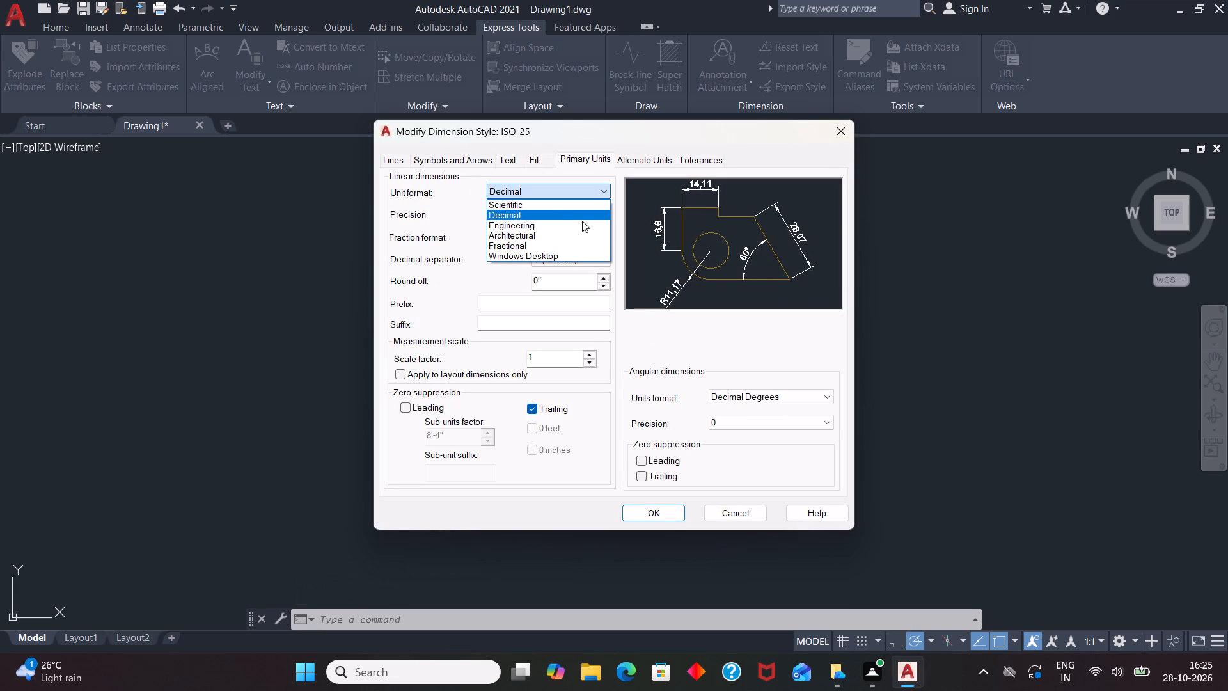
click(575, 225)
Set the ISO-25 dimension style's text height to 4 and its arrow size to 4.
click(506, 157)
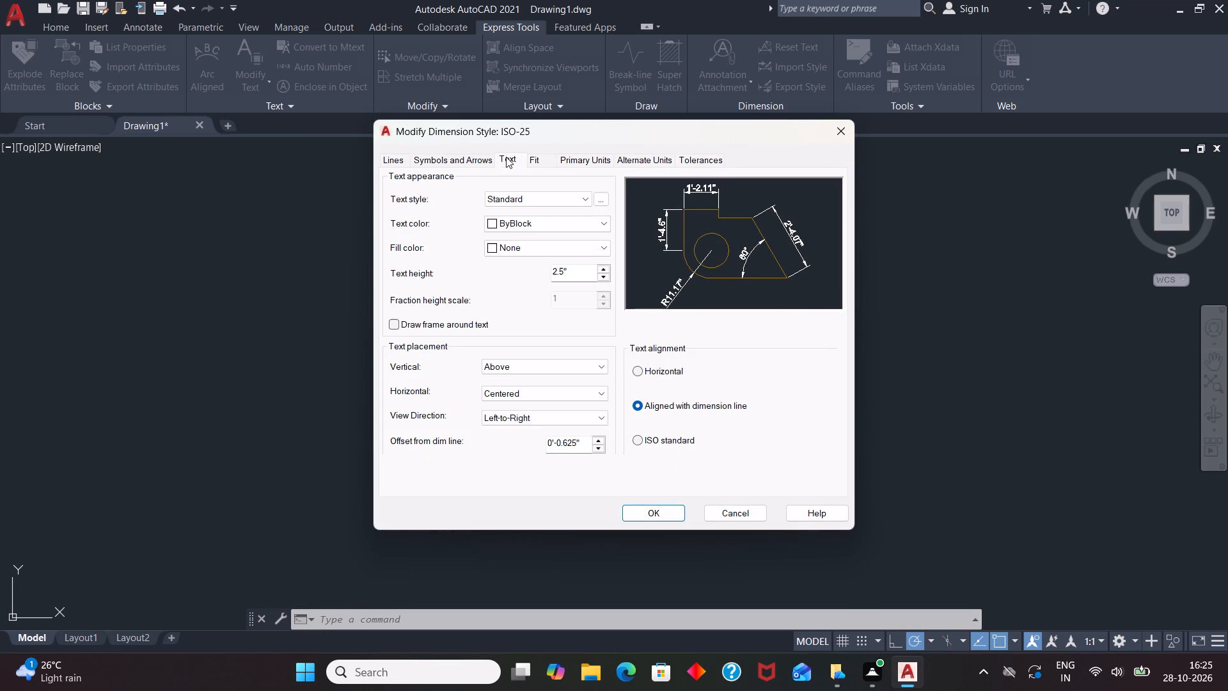
double_click(569, 273)
key(BackSpace)
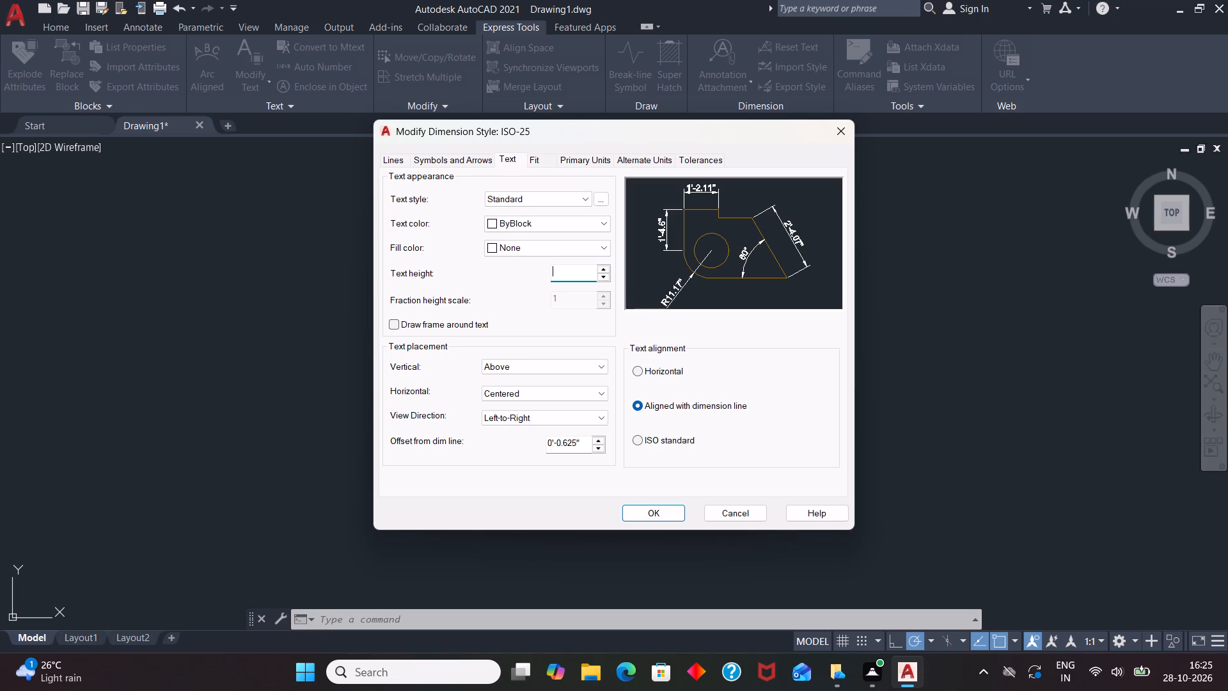
key(4)
click(482, 159)
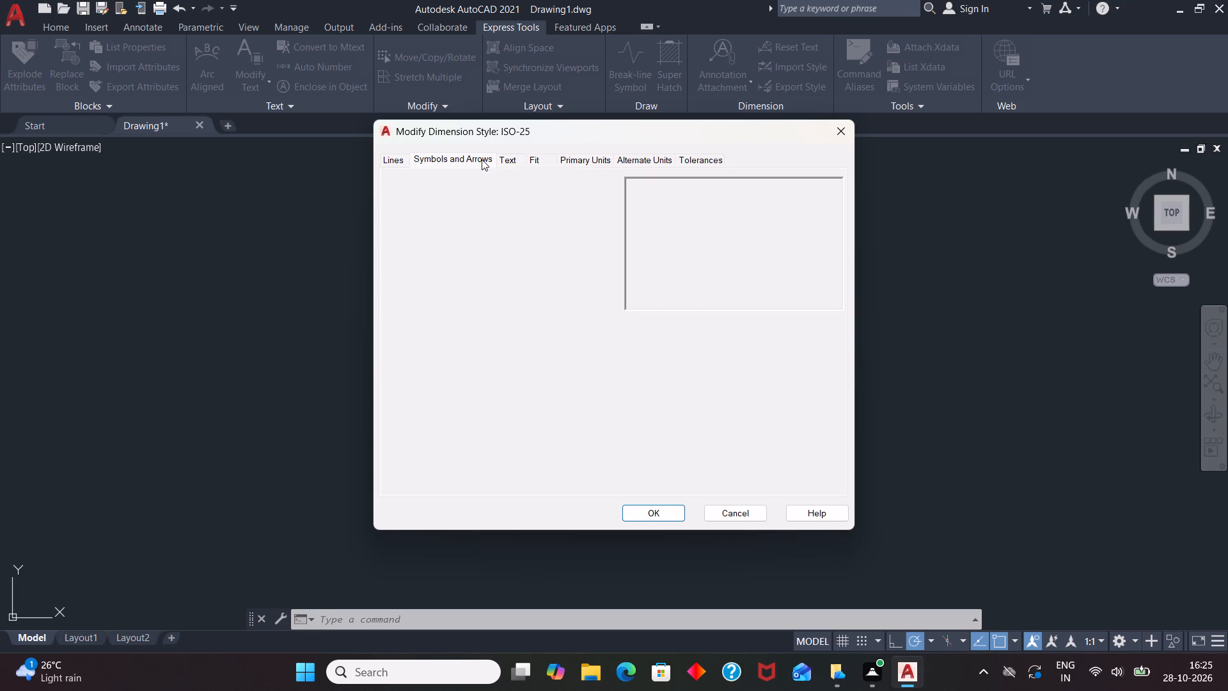
click(414, 324)
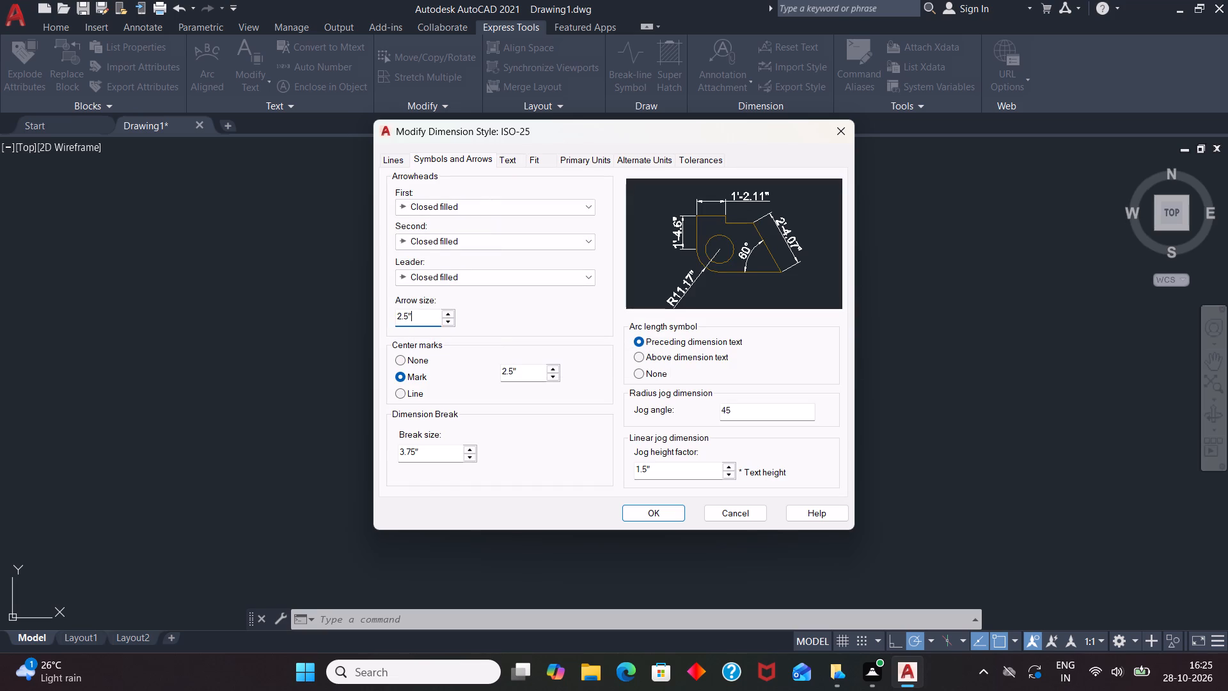
key(BackSpace)
key(BackSpace)
key(BackSpace)
key(BackSpace)
key(4)
Enable fixed length extension lines in the ISO-25 style and make it the current dimension style.
click(391, 159)
click(634, 409)
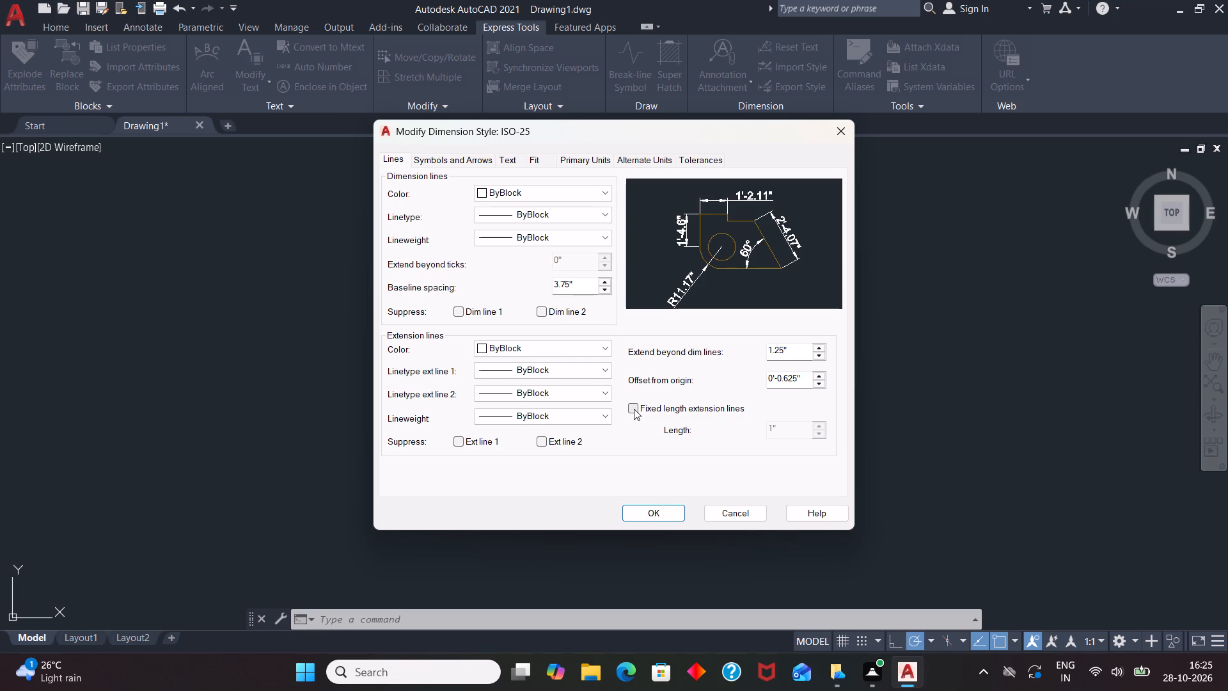
click(651, 513)
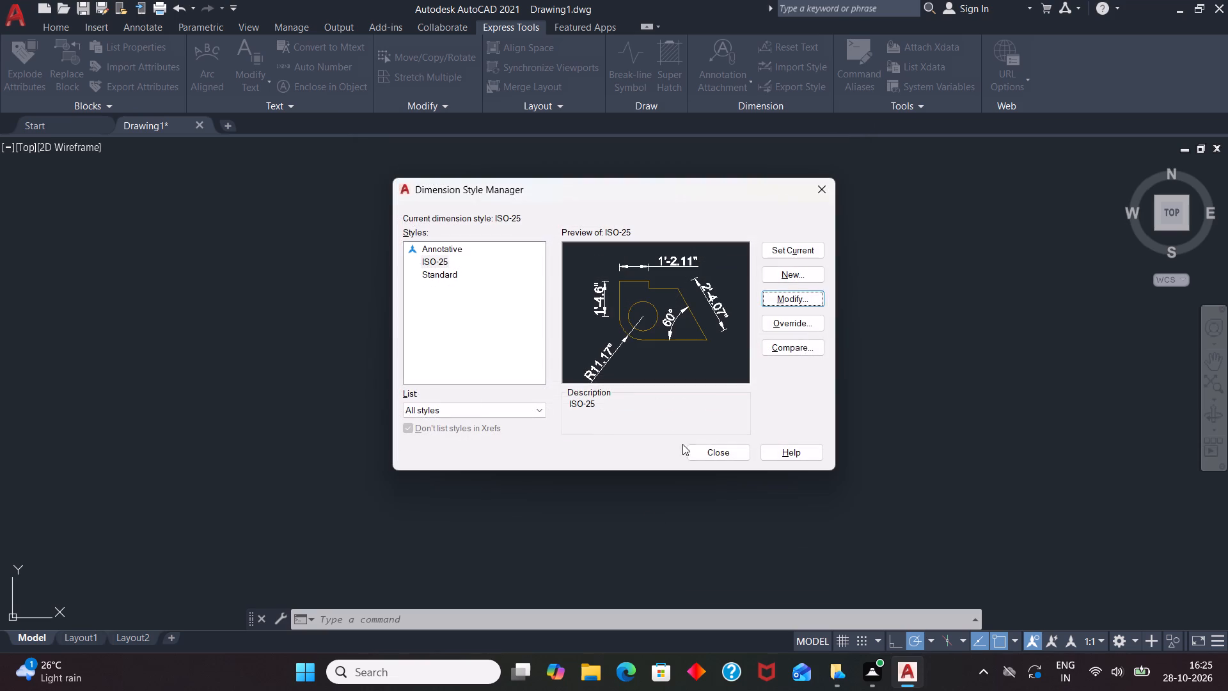
click(804, 255)
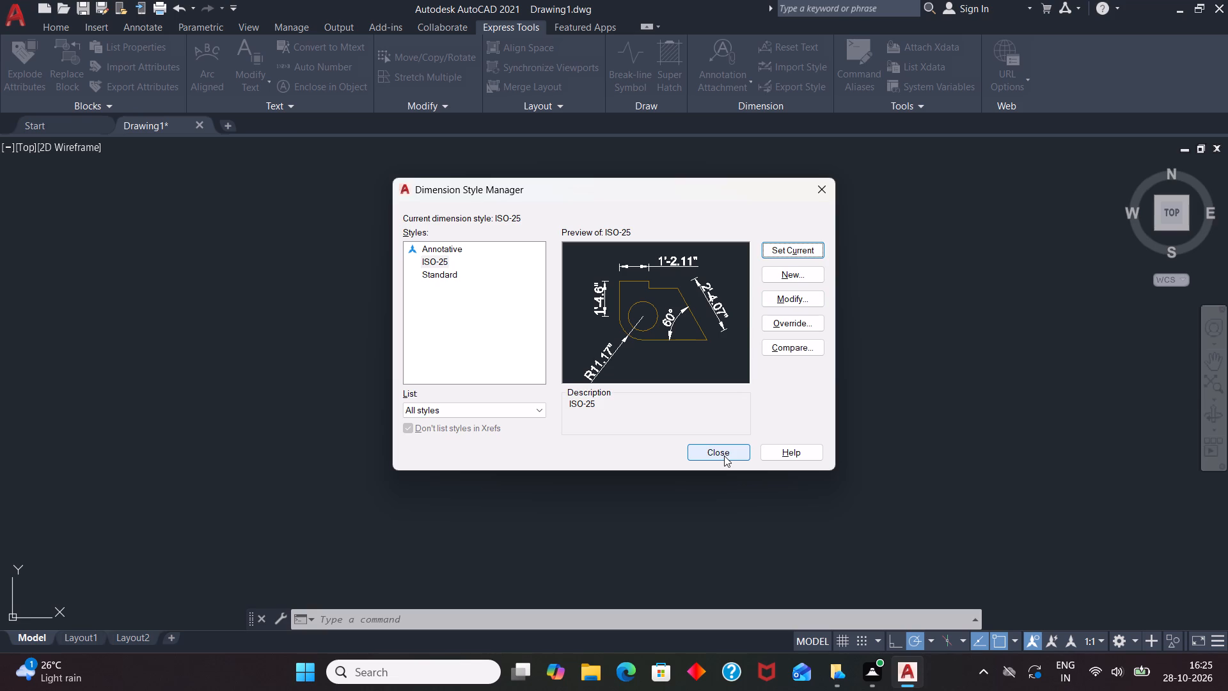
click(724, 456)
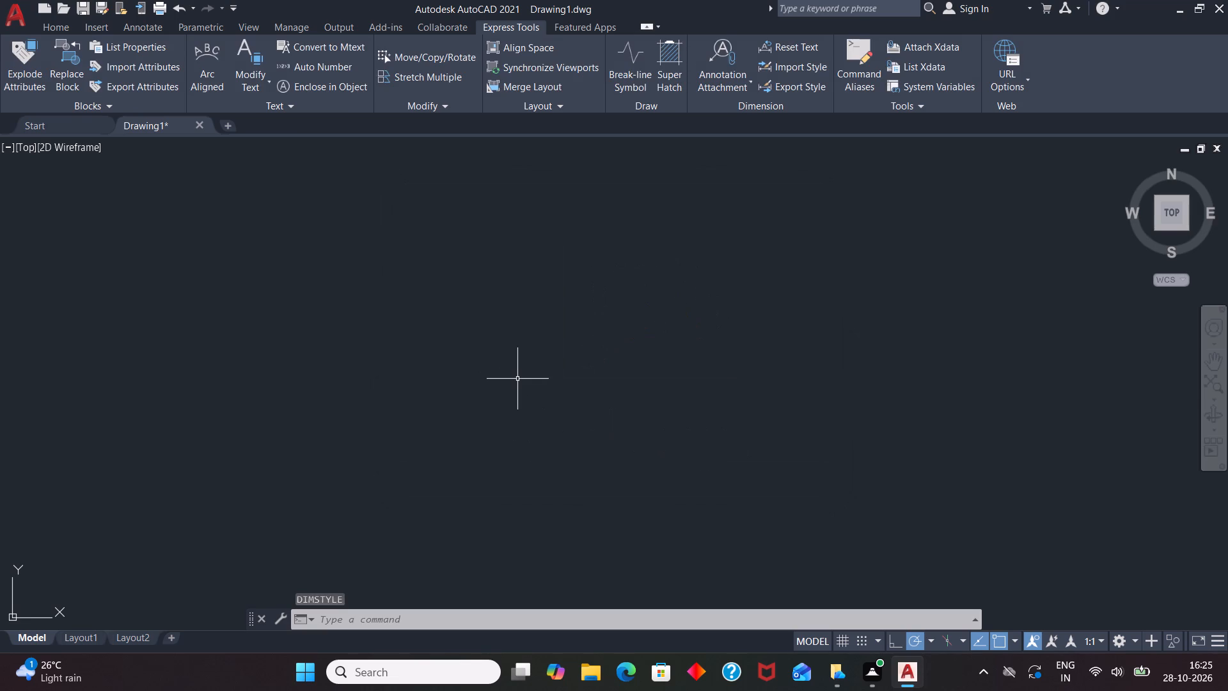
Draw a rectangle 40' wide and 48' high, extending down from a freely picked upper corner near the origin.
text(REC)
key(Return)
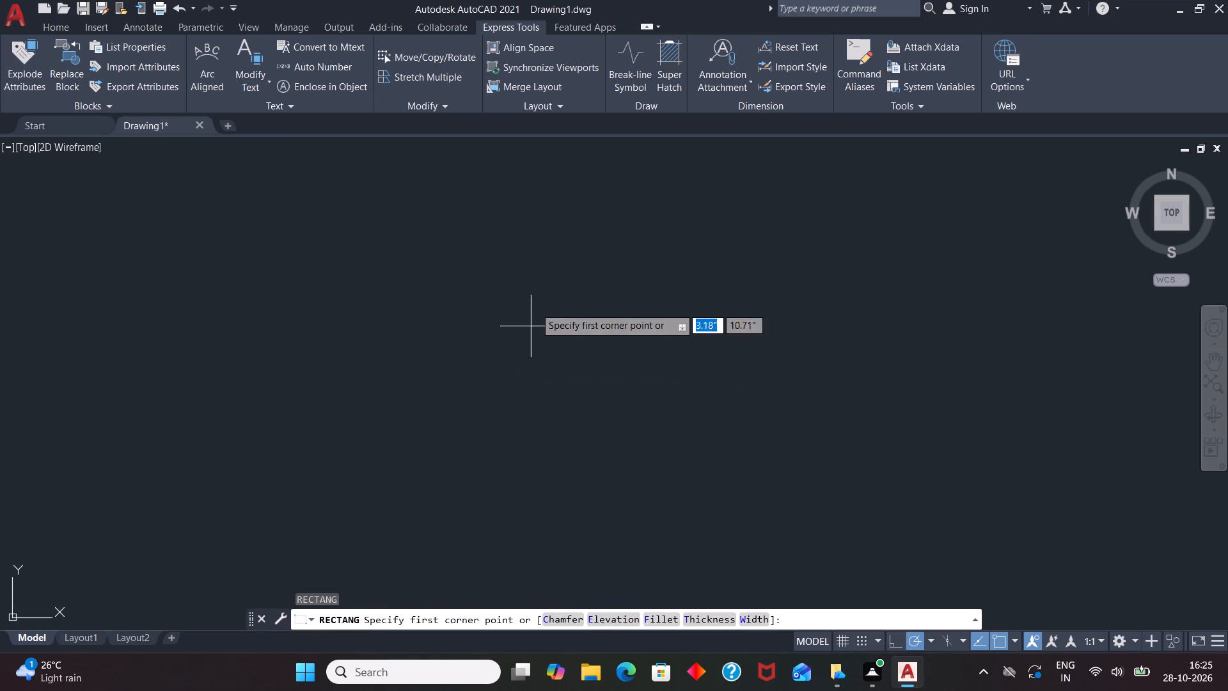
click(486, 252)
drag(486, 252, 489, 258)
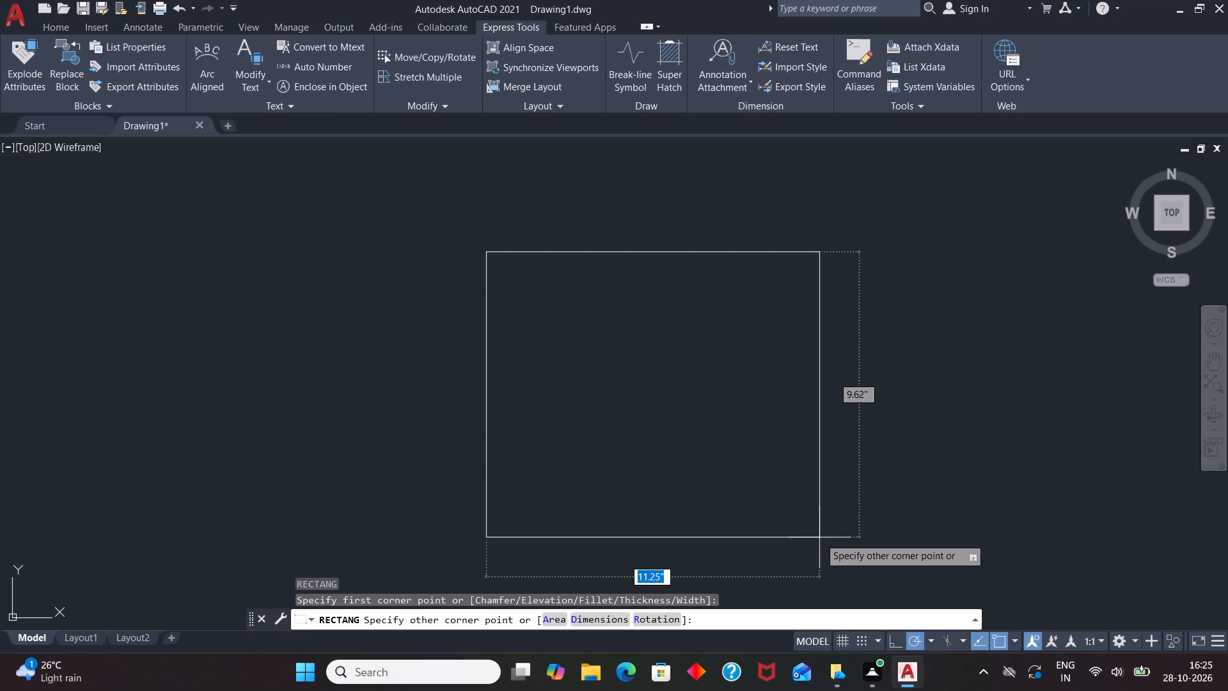
text(40')
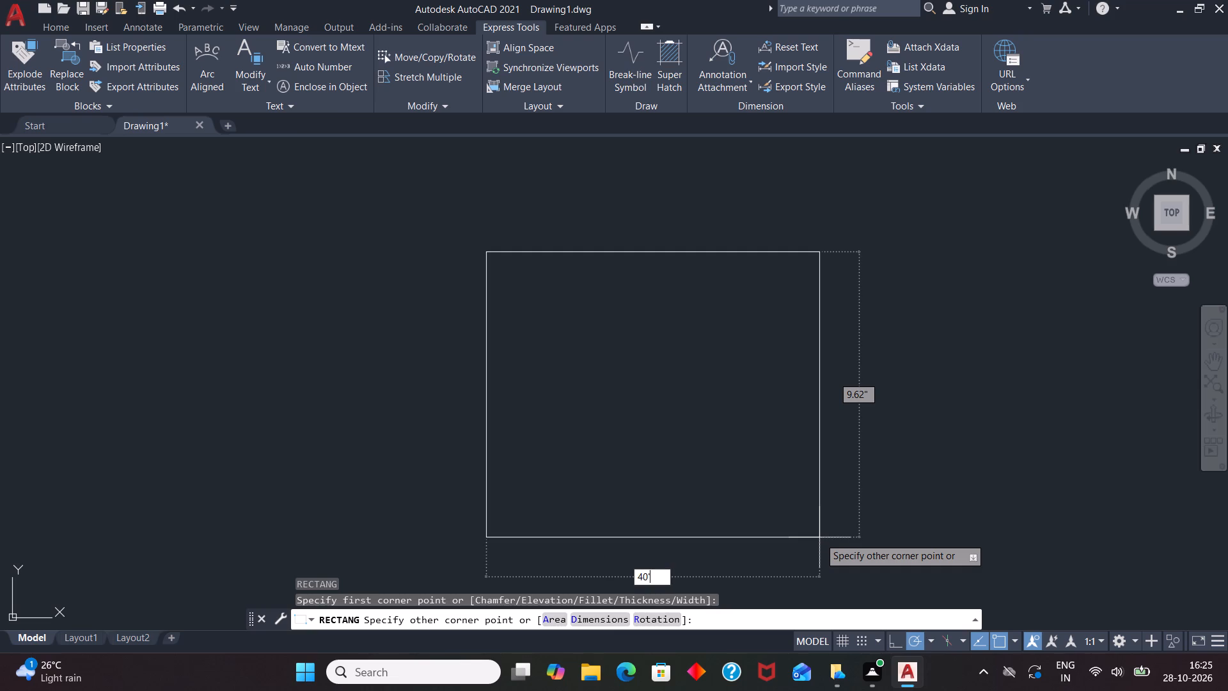
key(Tab)
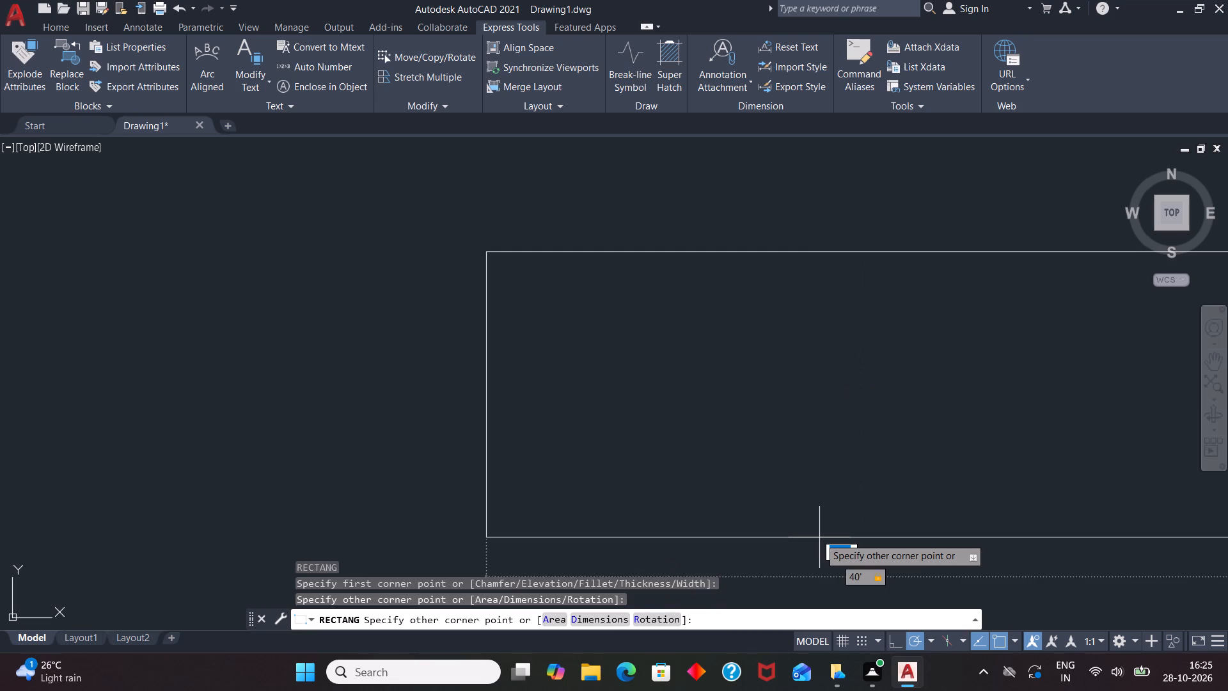
key(4)
text(8')
key(Return)
key(Escape)
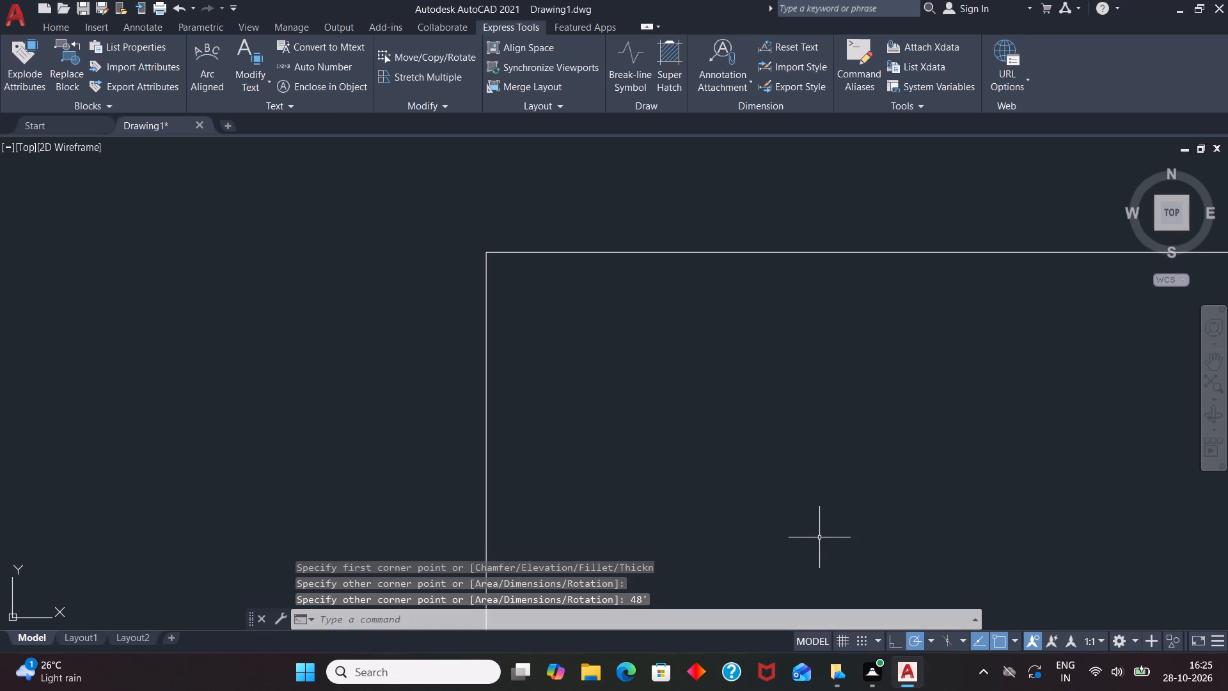
scroll(608, 218, down, 5)
scroll(571, 287, down, 5)
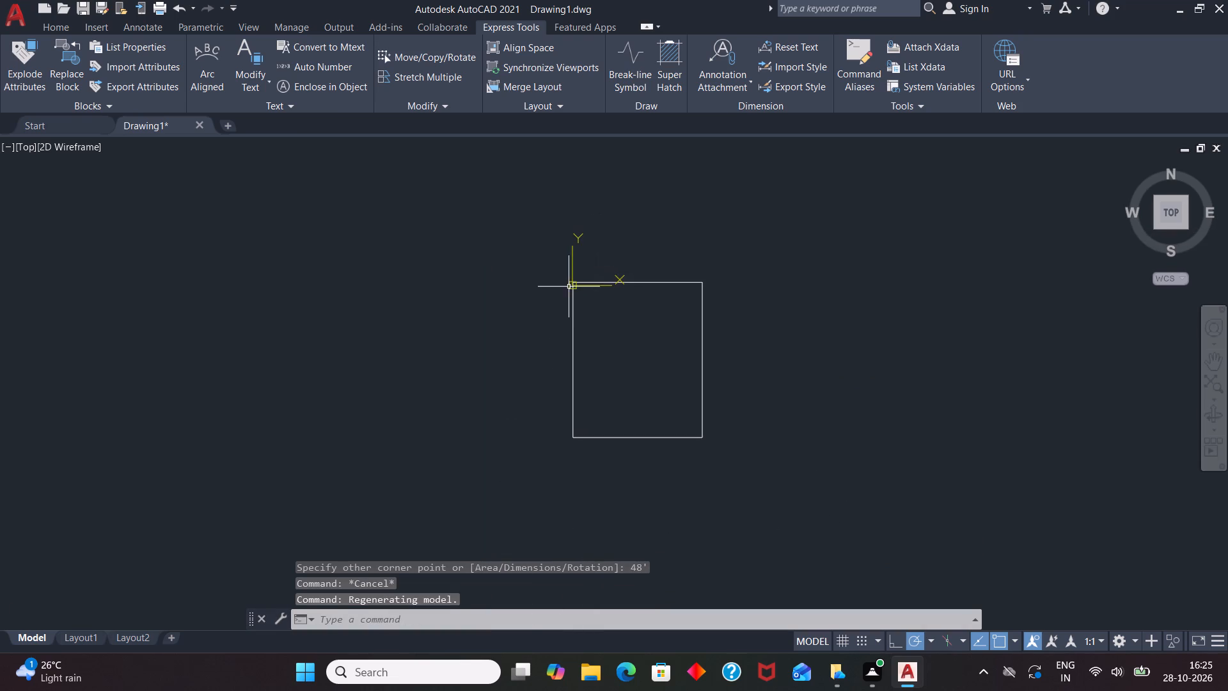
scroll(579, 305, up, 3)
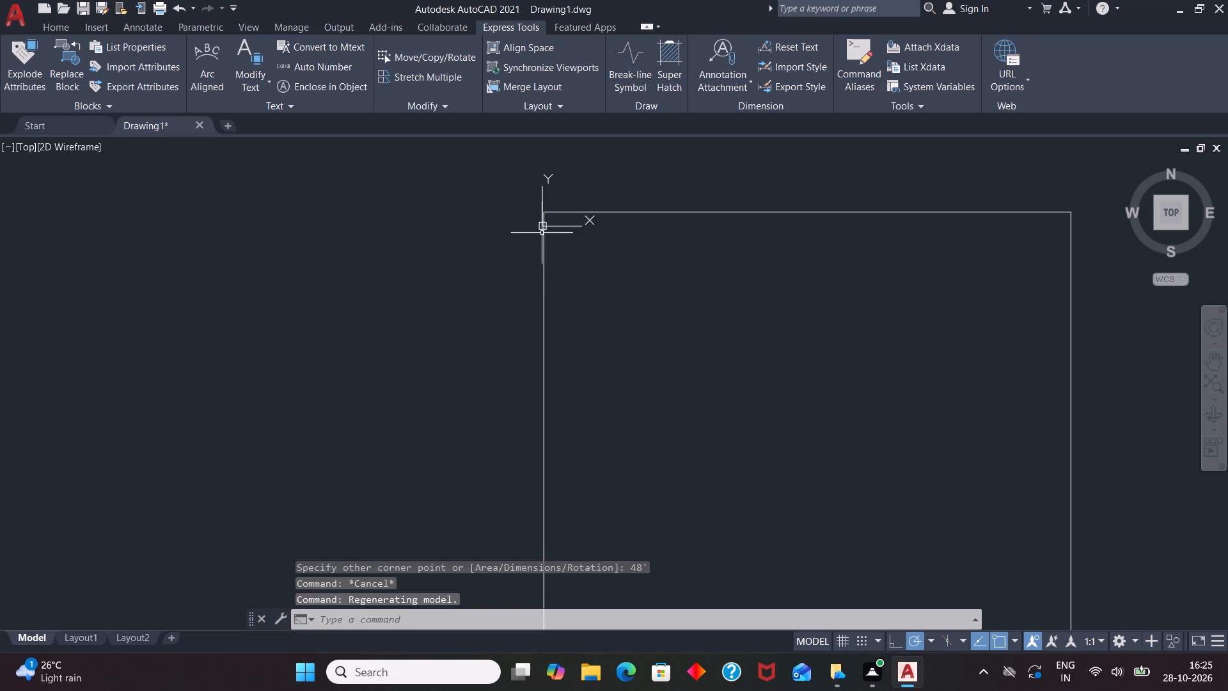
Move the UCS origin away from the rectangle's upper-left corner to empty space outside its left side.
click(543, 228)
click(543, 222)
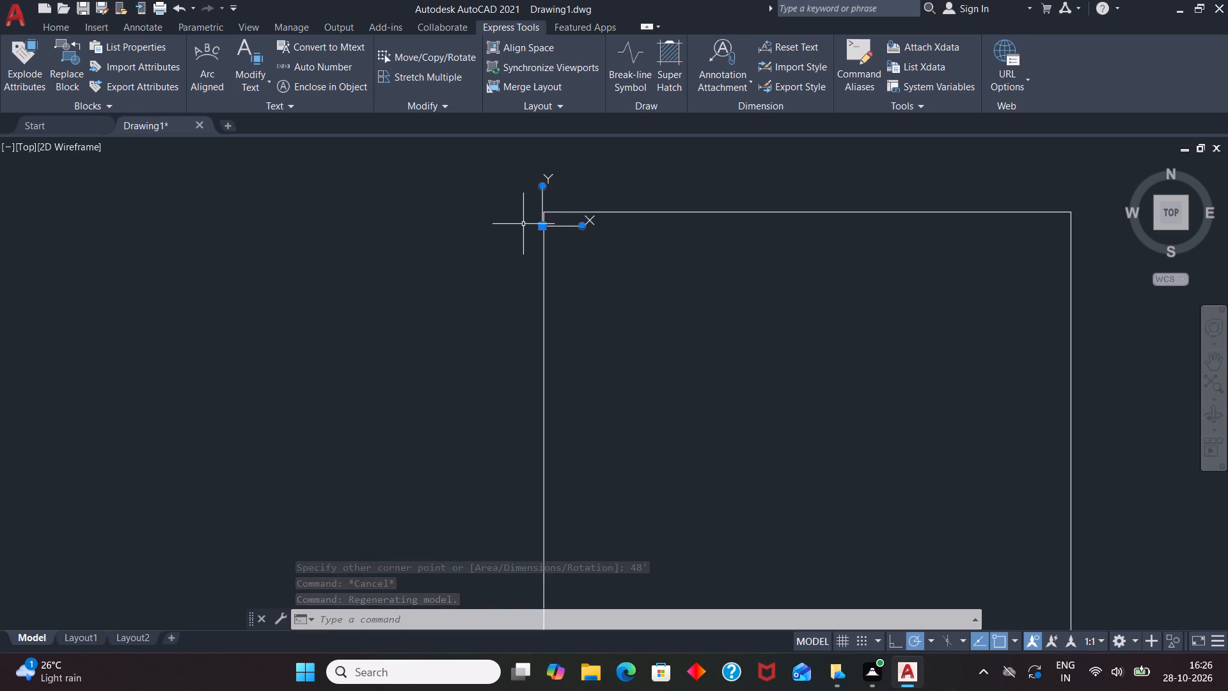
drag(540, 228, 464, 264)
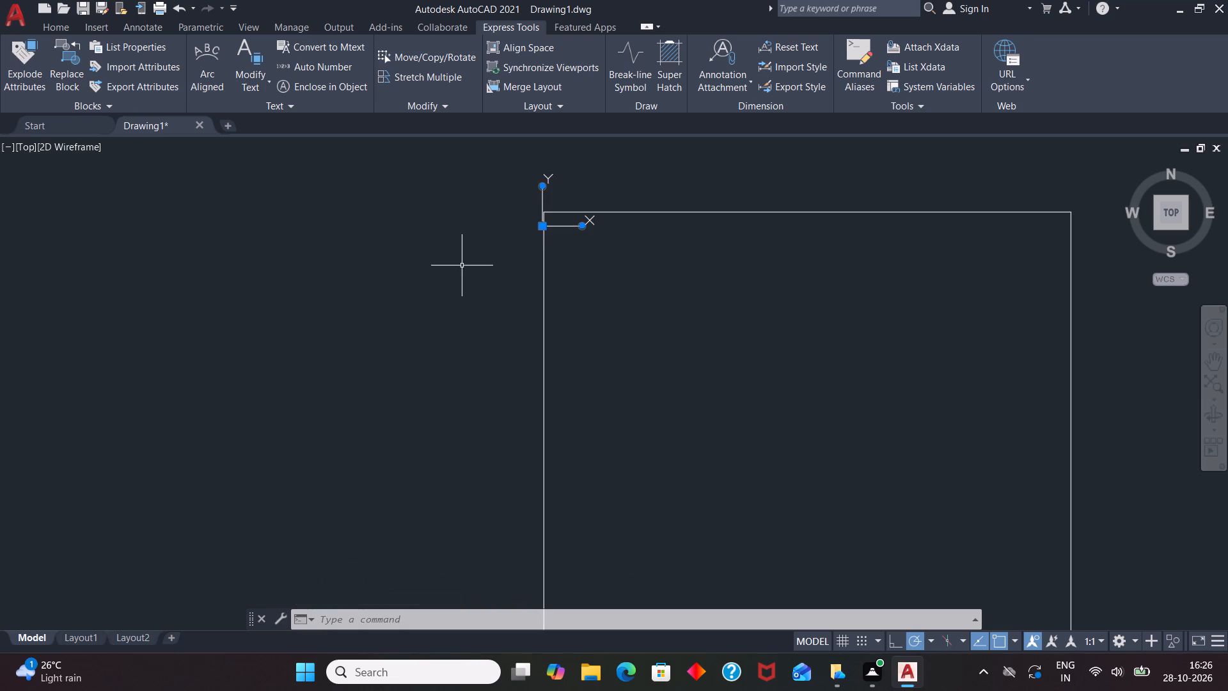
drag(544, 223, 338, 294)
click(337, 295)
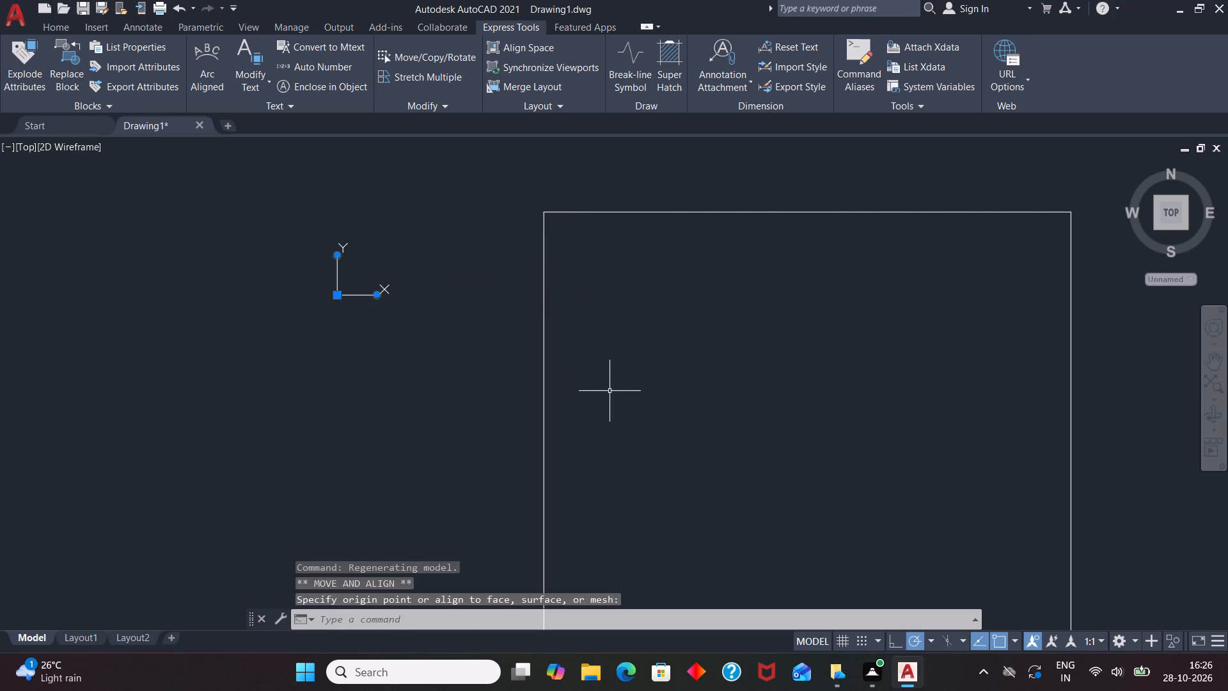
key(Escape)
Offset the outer rectangle 9" inward to form the exterior wall thickness.
scroll(546, 356, down, 3)
scroll(533, 391, up, 2)
scroll(678, 315, down, 1)
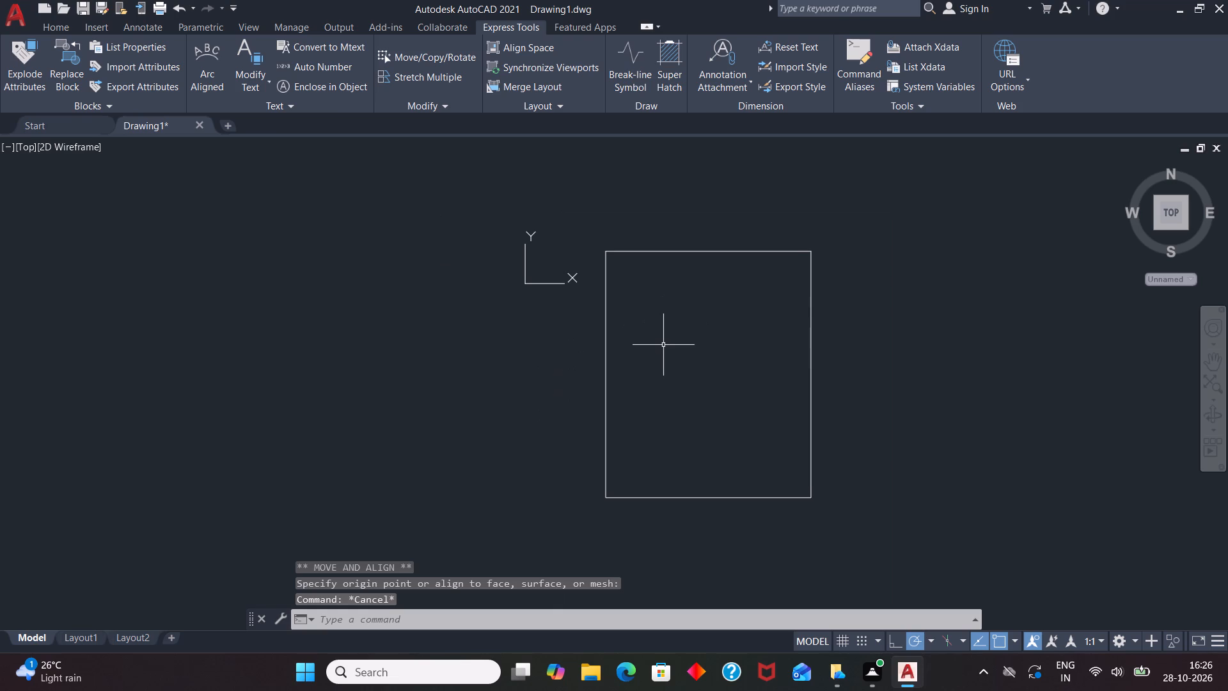
key(o)
key(Return)
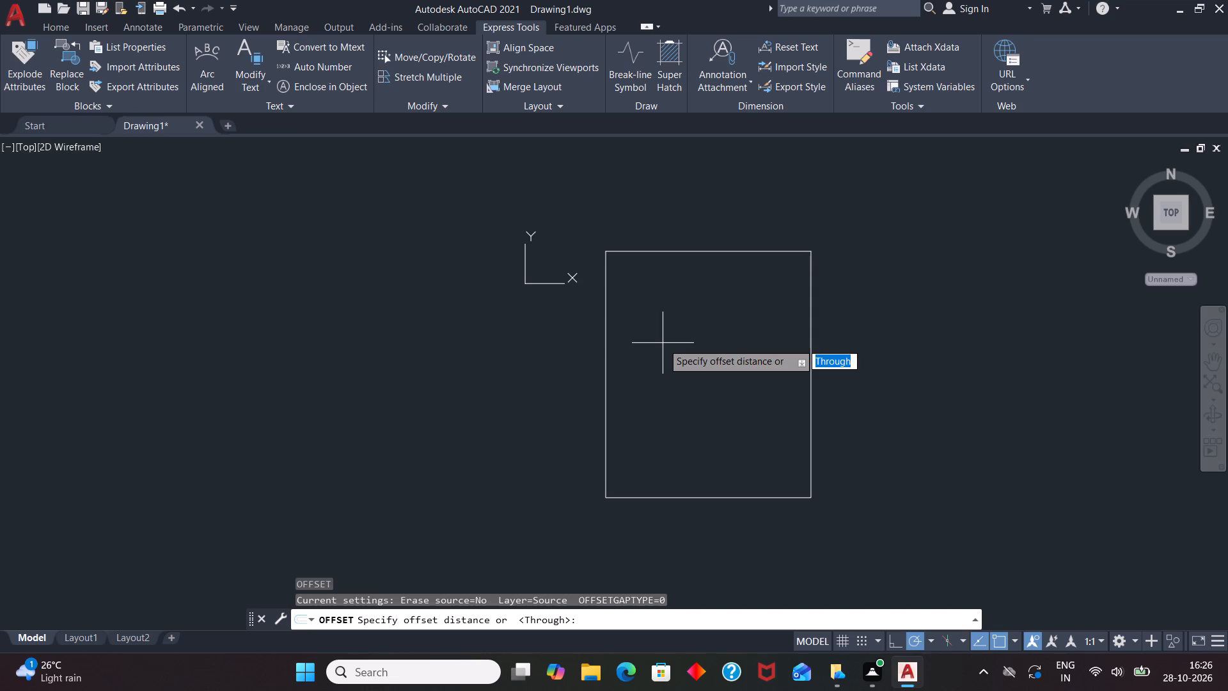
key(9)
key(Return)
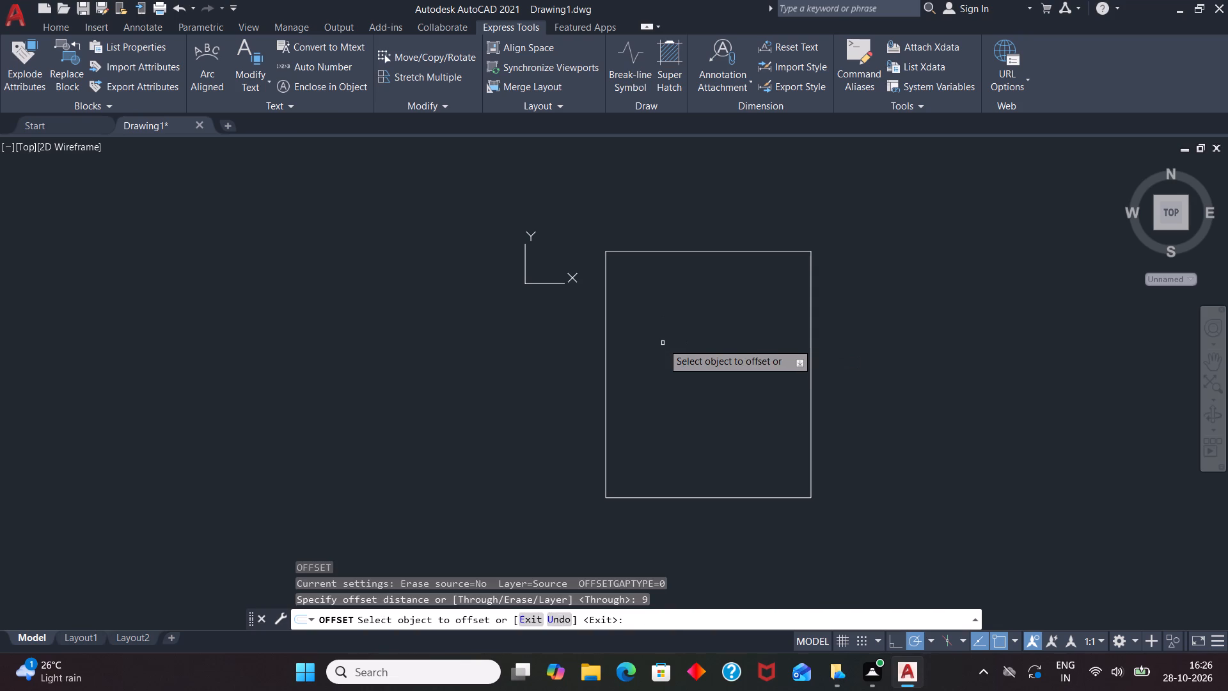
click(748, 251)
click(753, 310)
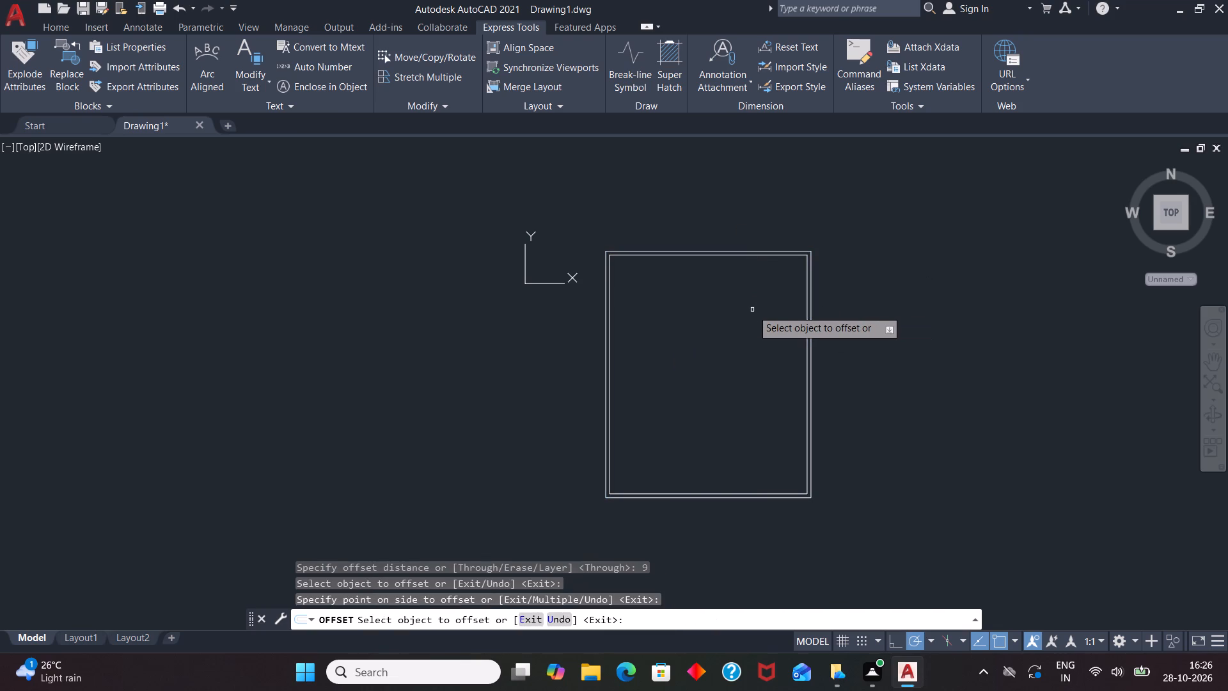
key(Escape)
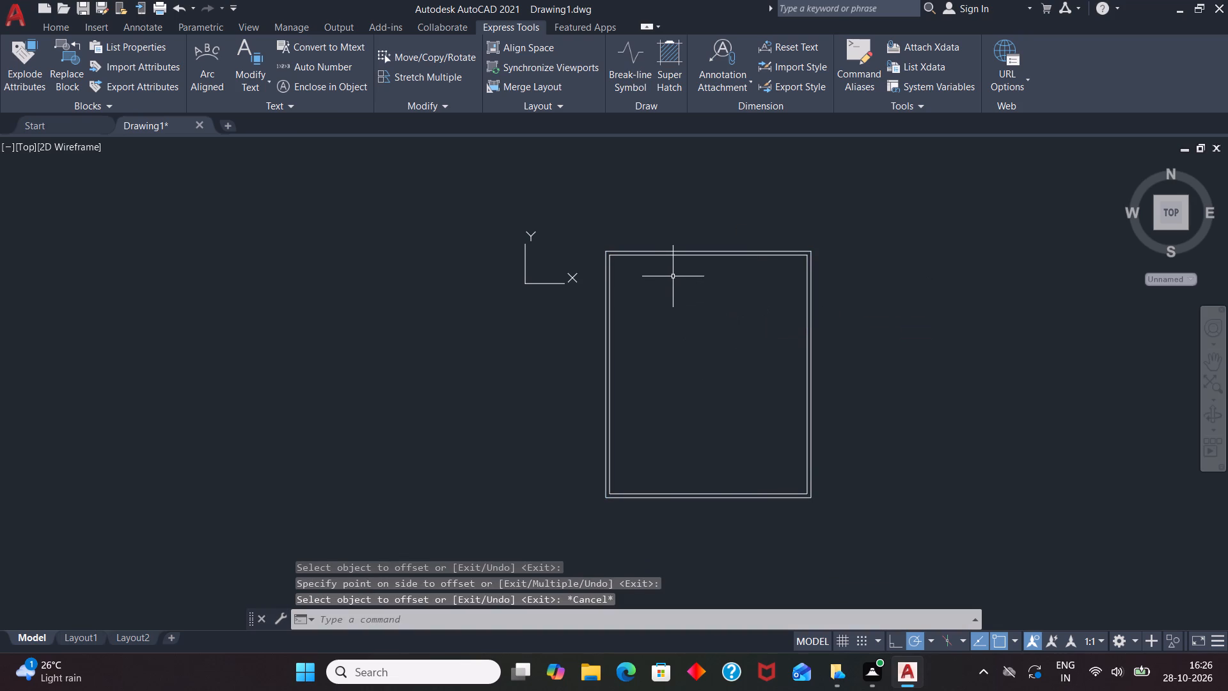
Explode the inner and outer wall rectangles into separate lines.
click(686, 253)
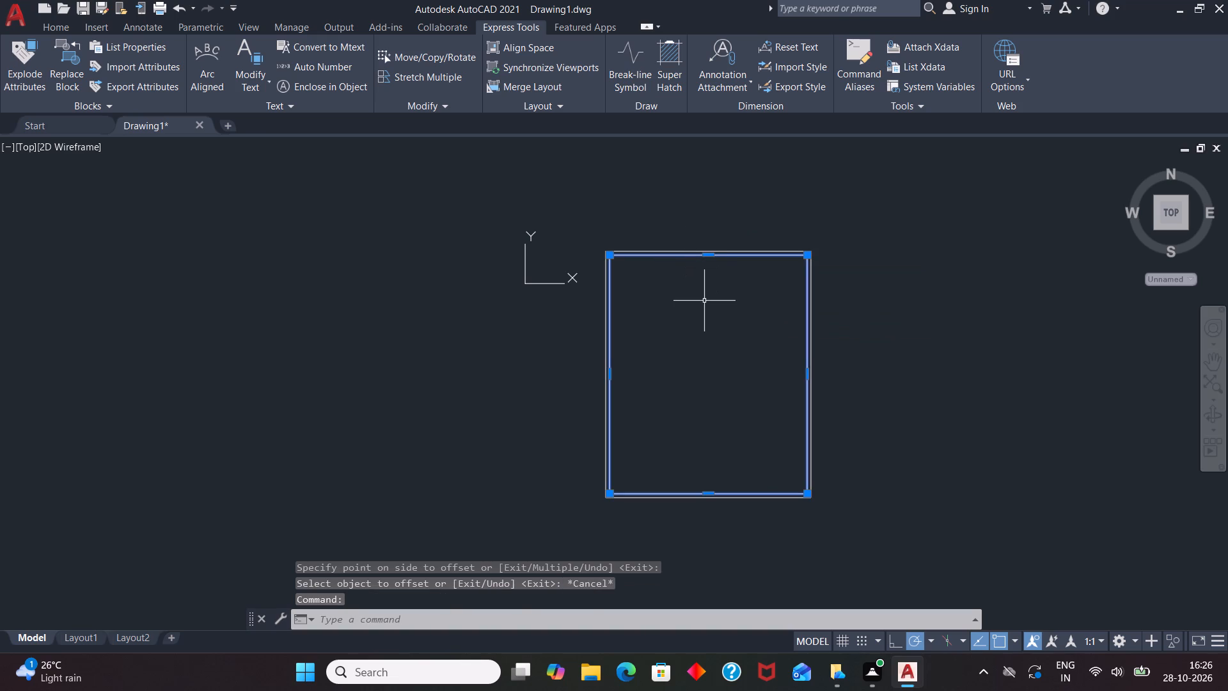
key(x)
key(Return)
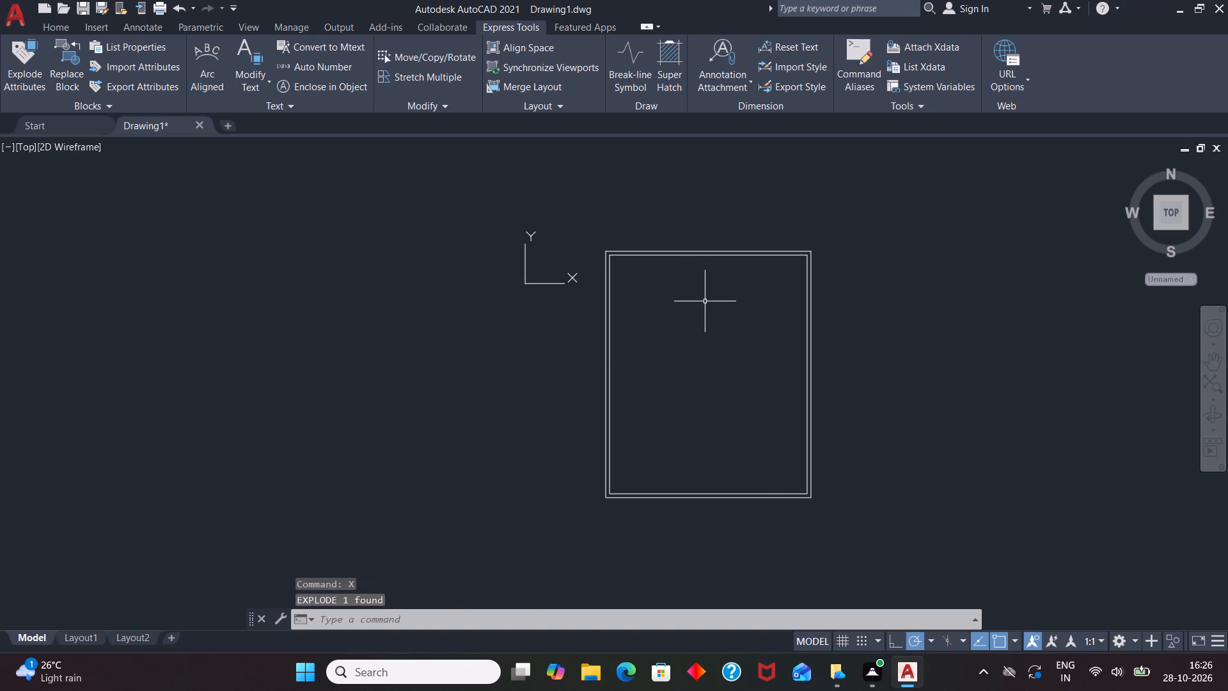
click(720, 251)
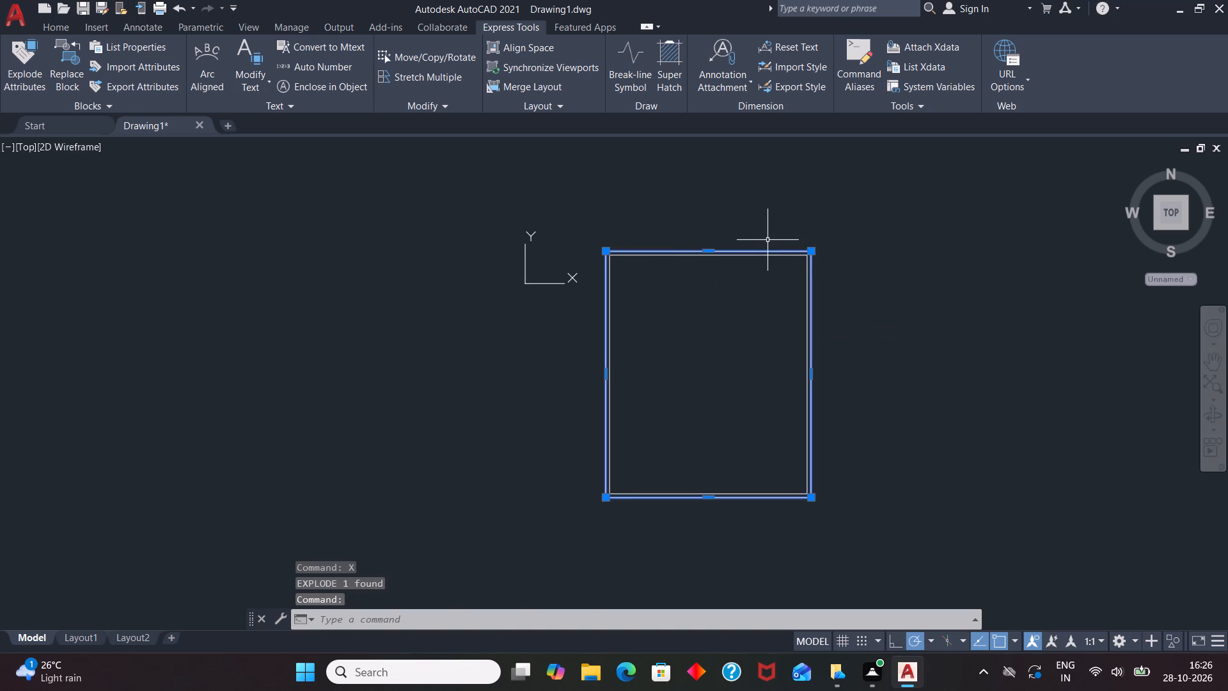
key(x)
key(Return)
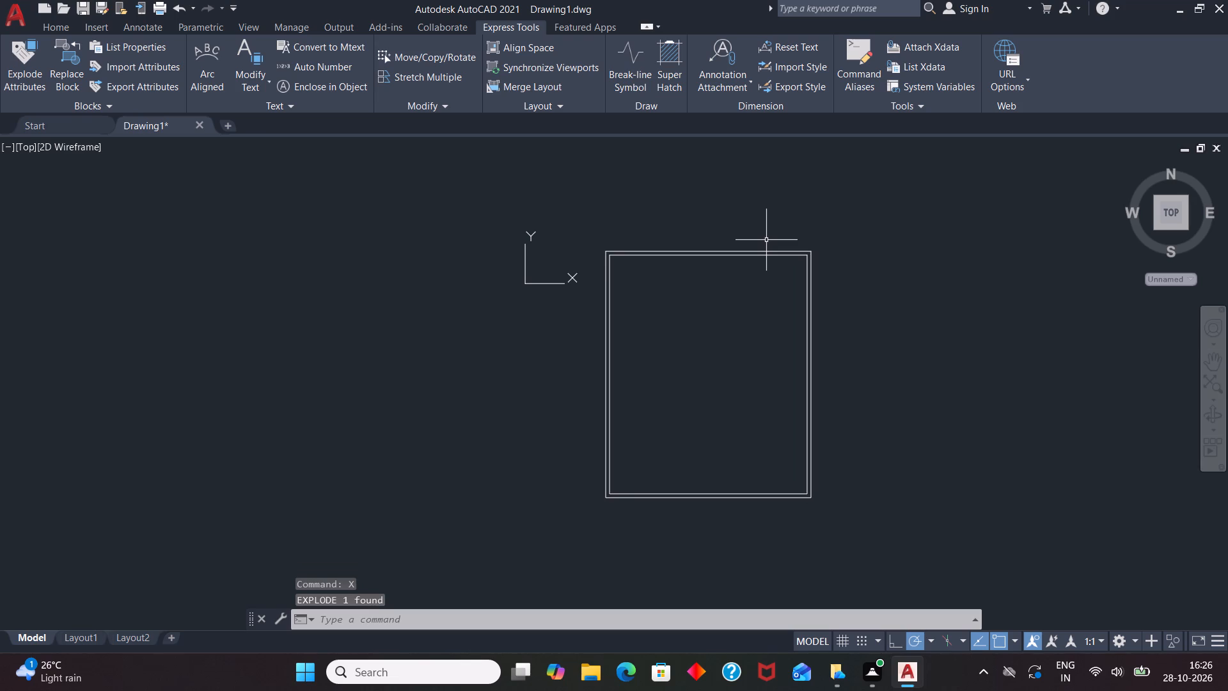
Add up the wall and room widths in the quick calculator: 9"+6'+6"+13'+6"+5'+6"+13'1"+9".
key(ctrl+8)
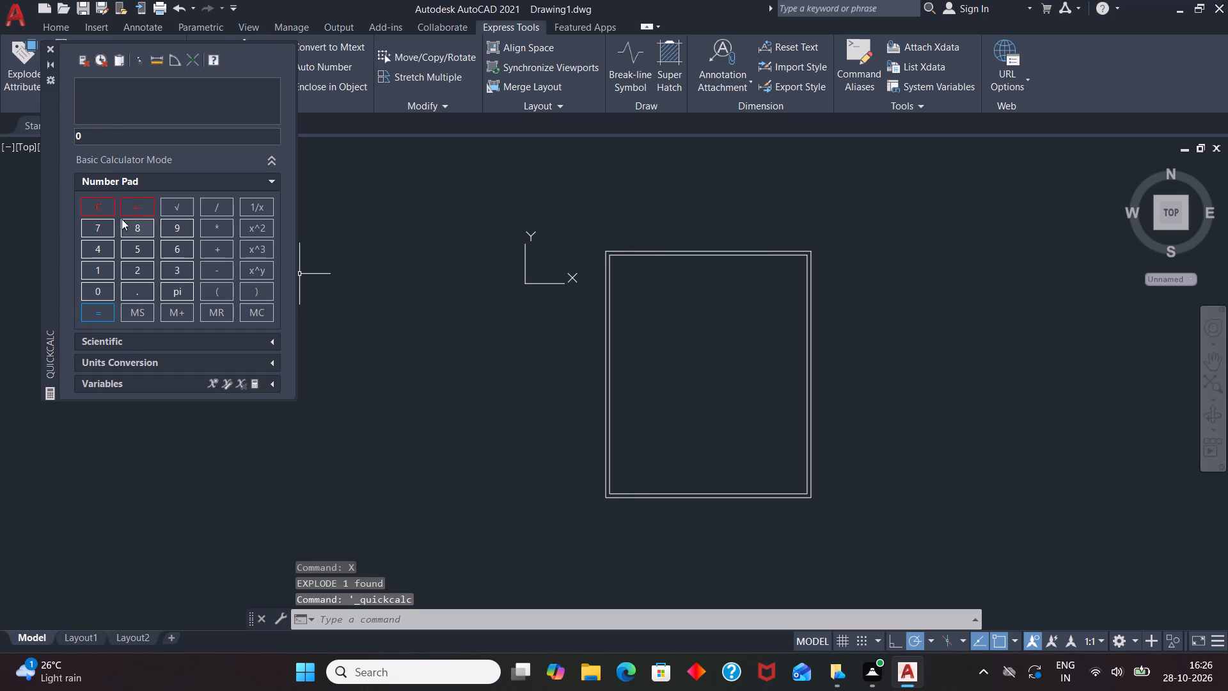
drag(101, 205, 111, 134)
click(111, 134)
key(BackSpace)
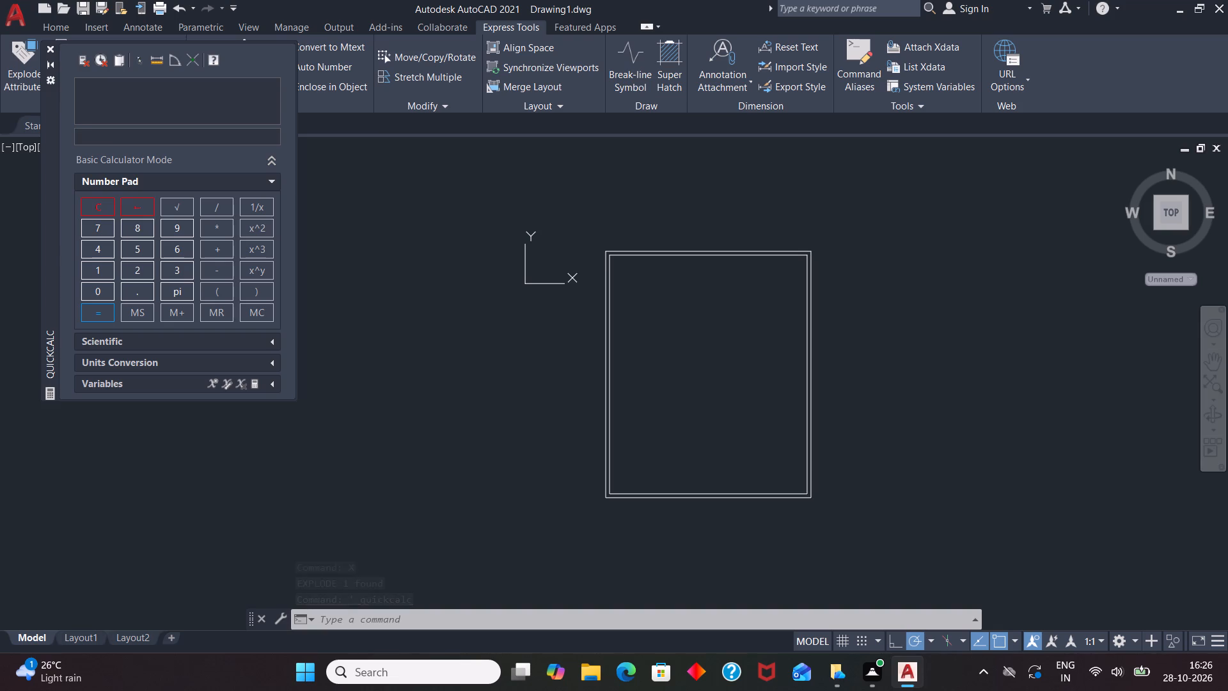
text(9"+)
key(6)
key(apostrophe)
key(shift+plus)
text(6"+)
text(13'+)
key(6)
text("+)
text(5'+)
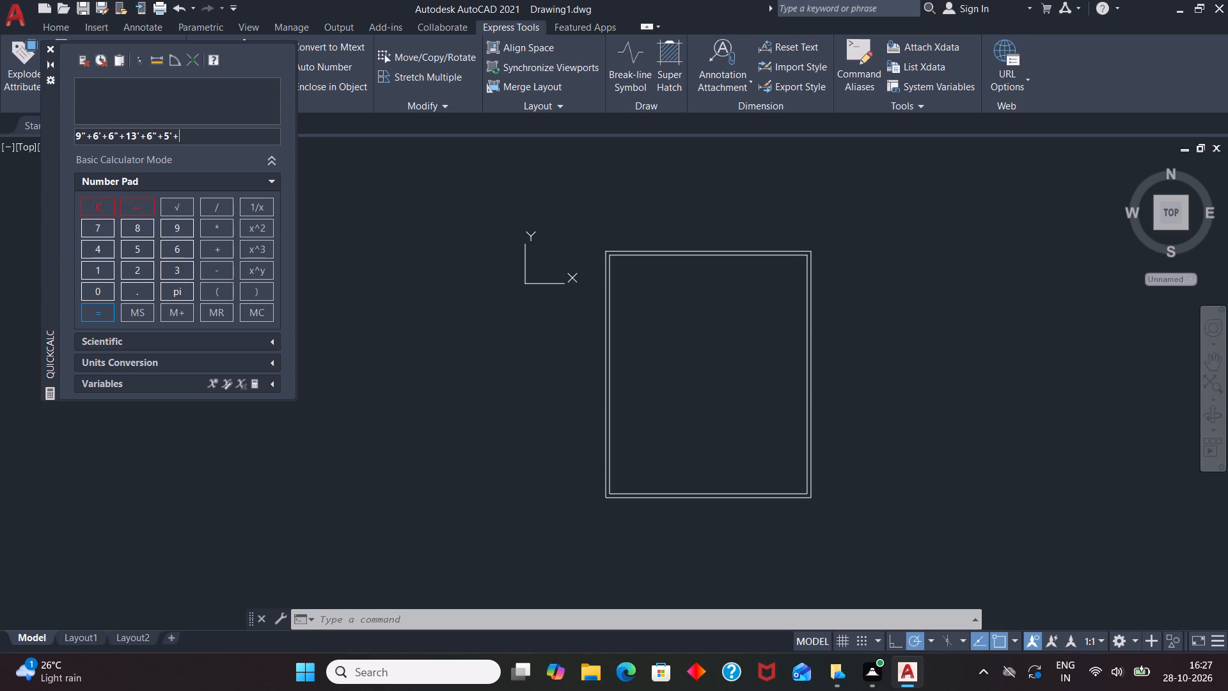
text(6"+)
text(13')
key(1)
text("+)
text(9")
key(Return)
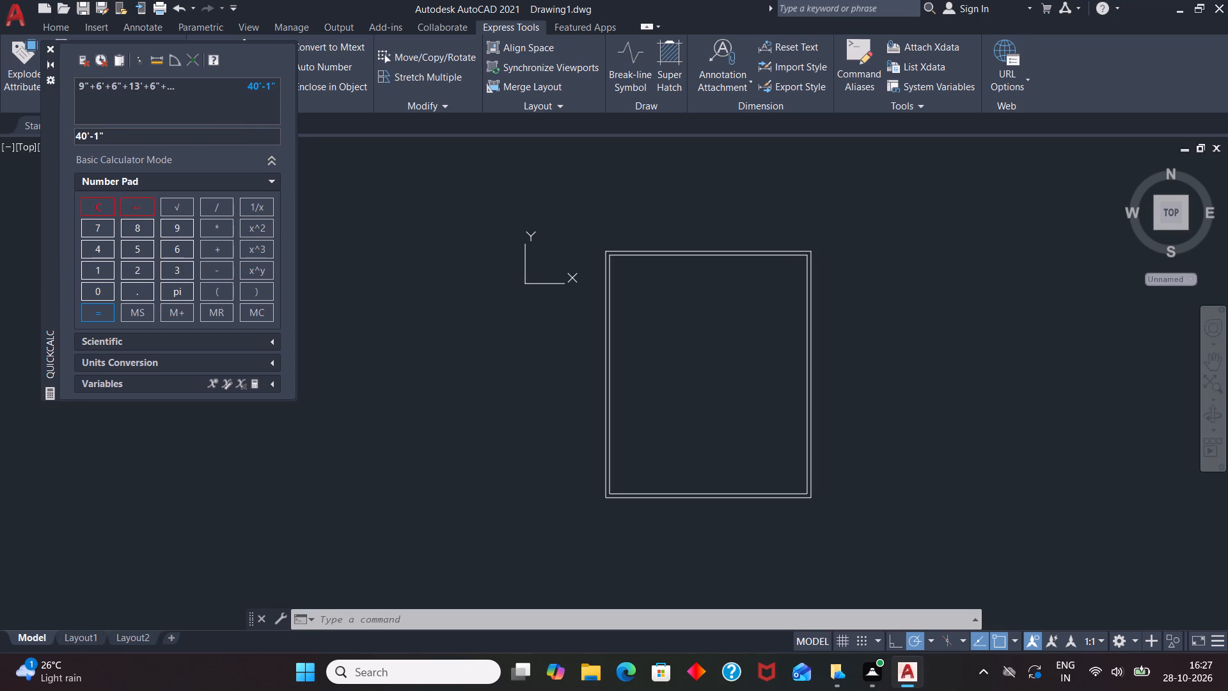
click(49, 46)
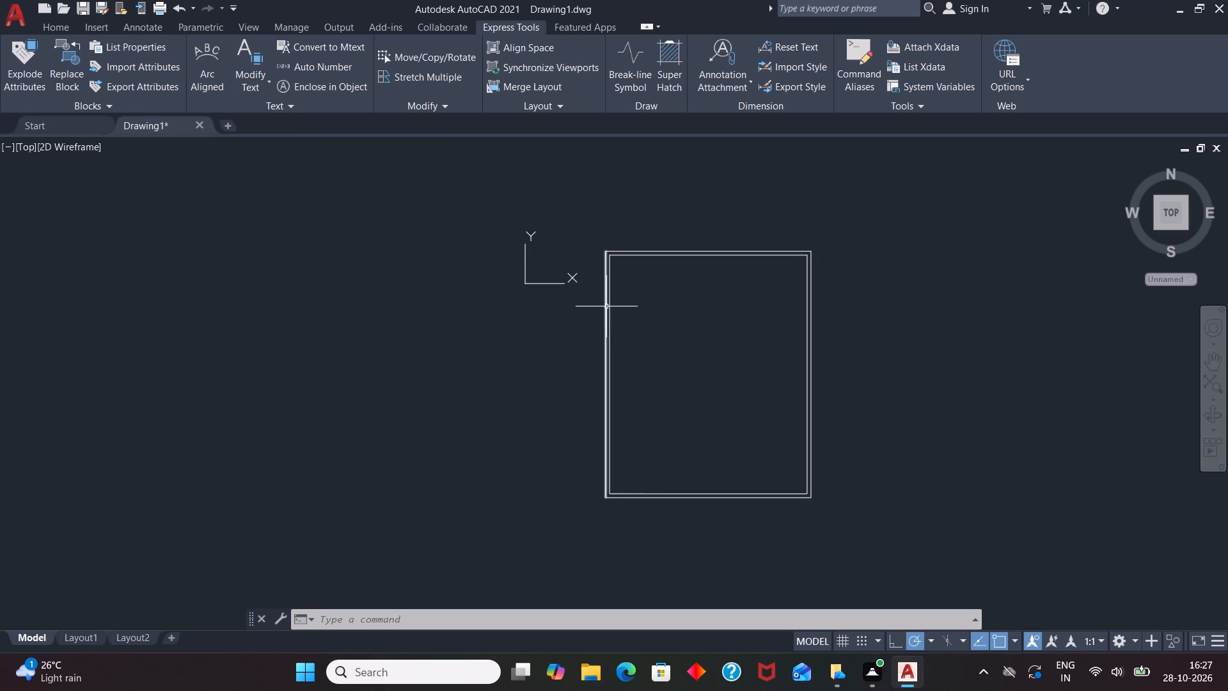
Offset the left wall's inner line 6' into the plan, and offset that new line 6" rightward to form a partition wall.
key(o)
key(Return)
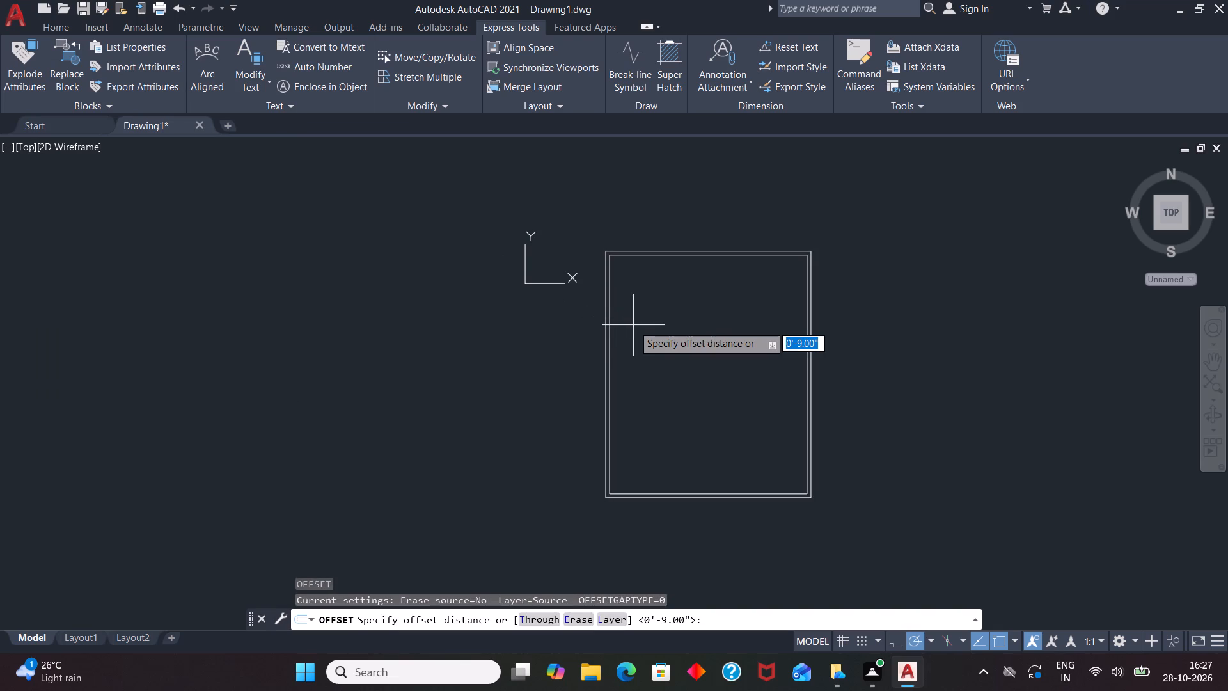
text(6')
key(Return)
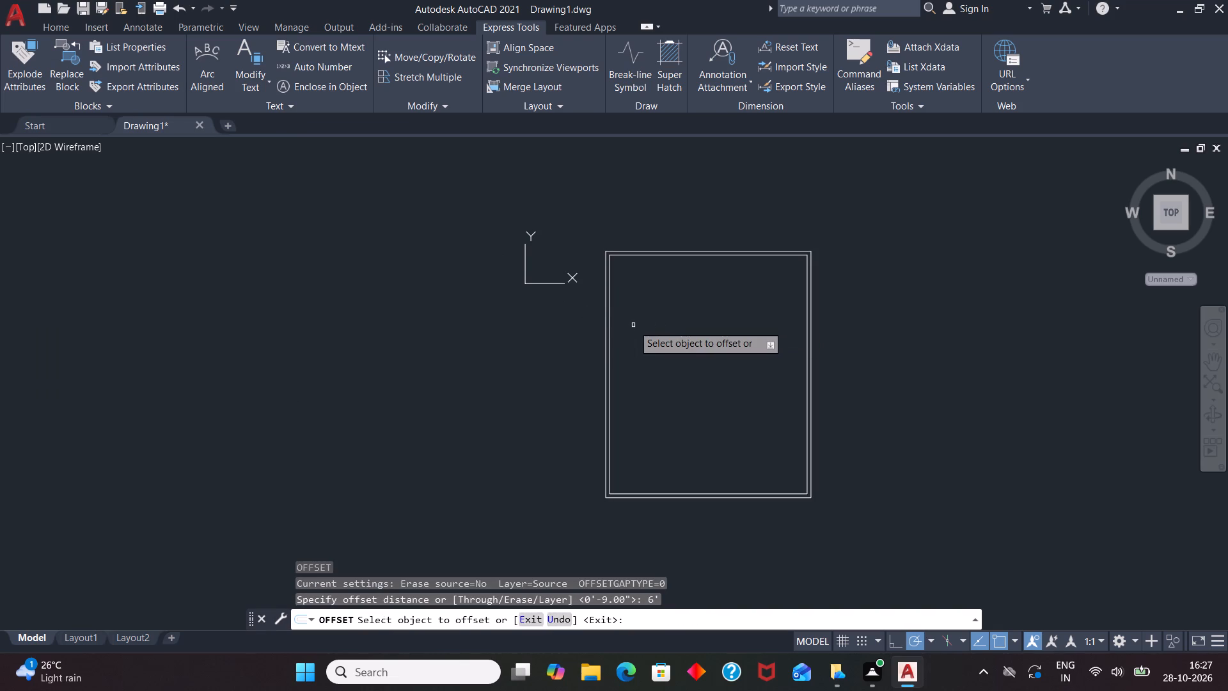
click(610, 348)
click(668, 348)
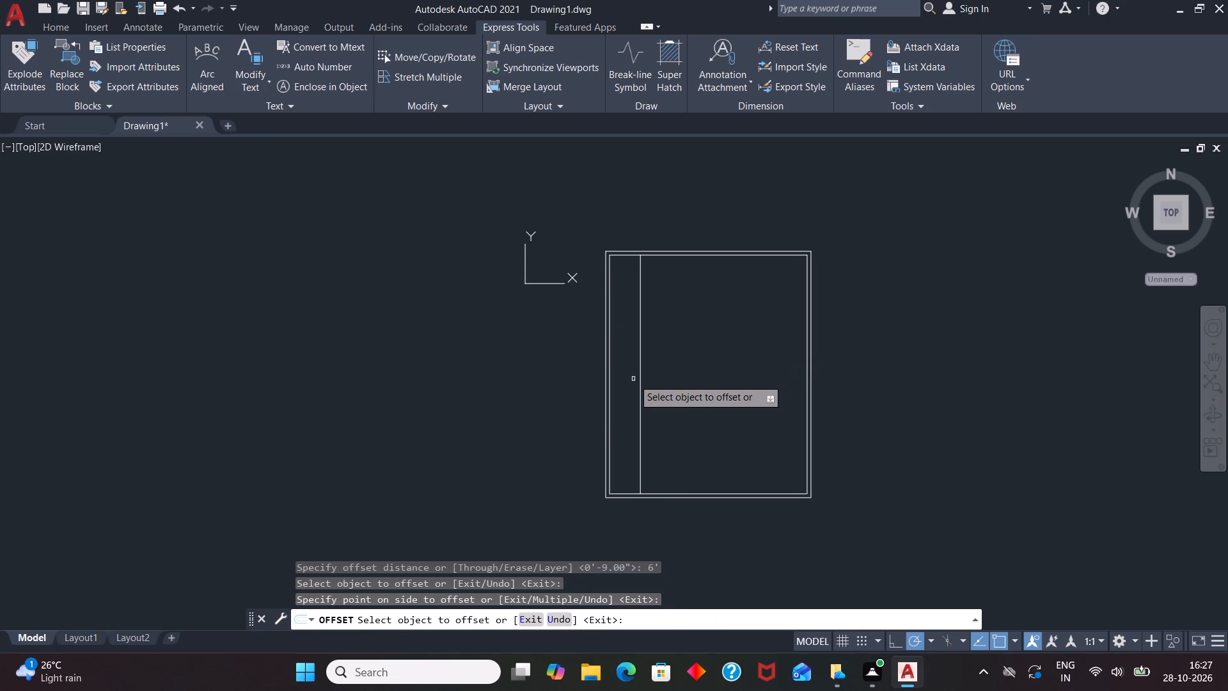
click(642, 373)
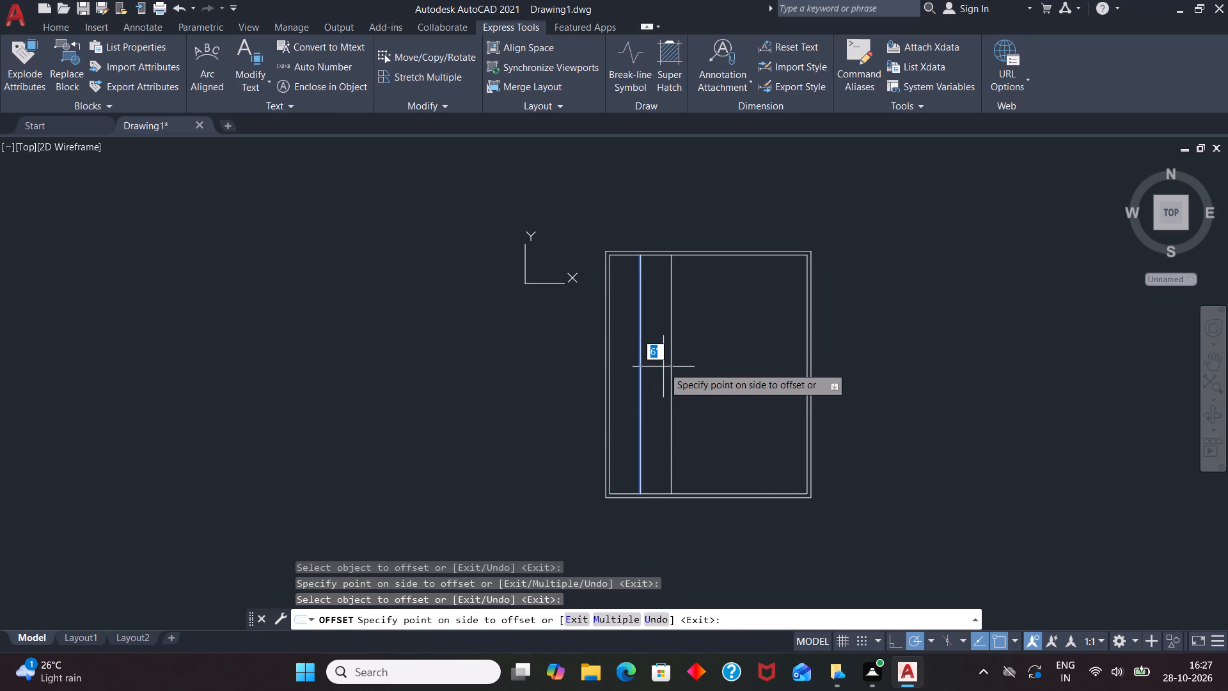
text(6")
key(Return)
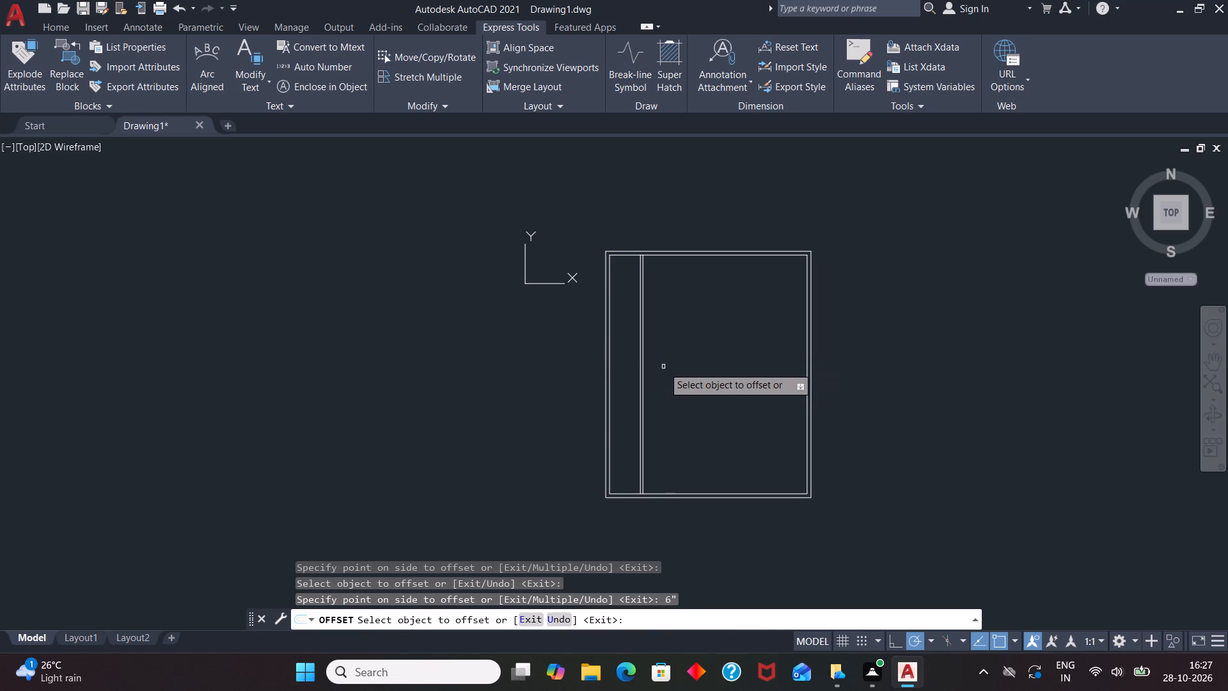
Offset the first partition's right line 13' rightward, and offset the new line 6" to form the second partition wall.
click(645, 372)
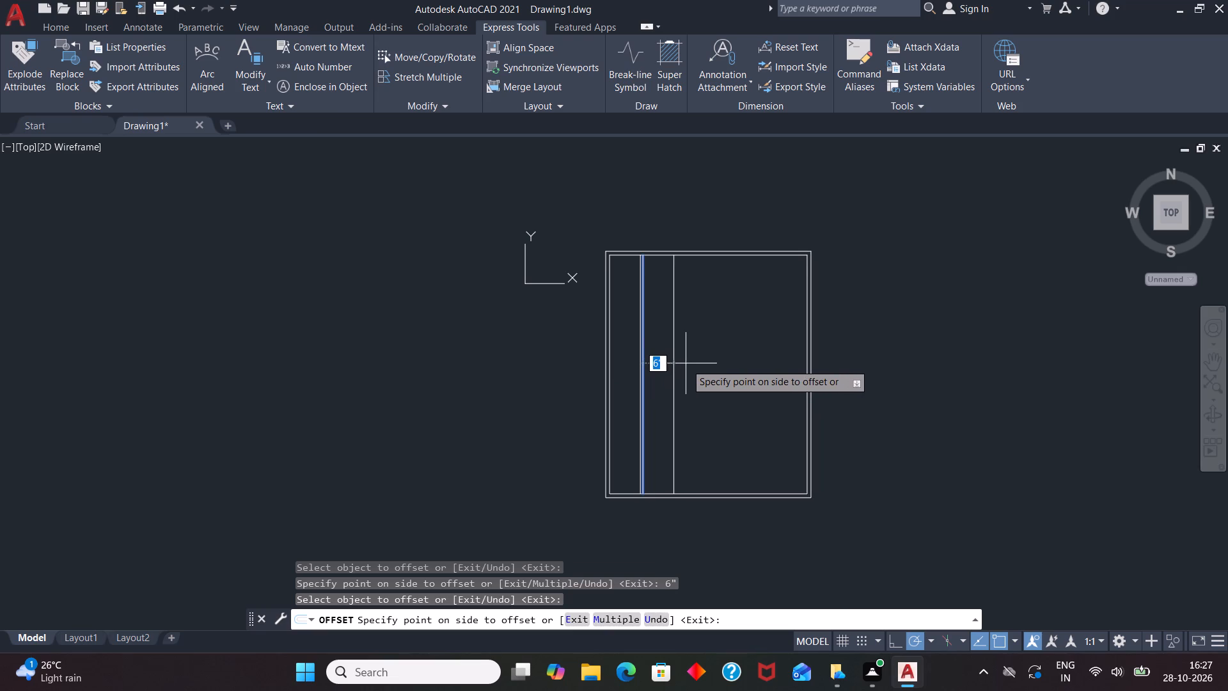
text(13')
key(Return)
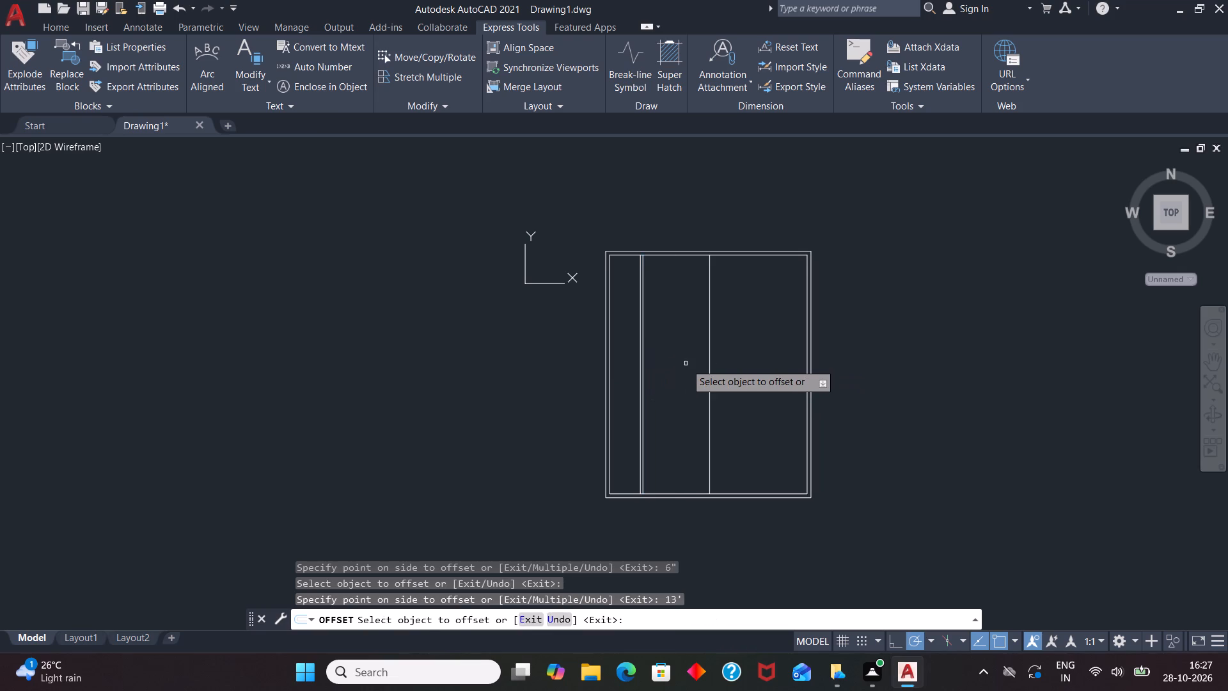
click(711, 394)
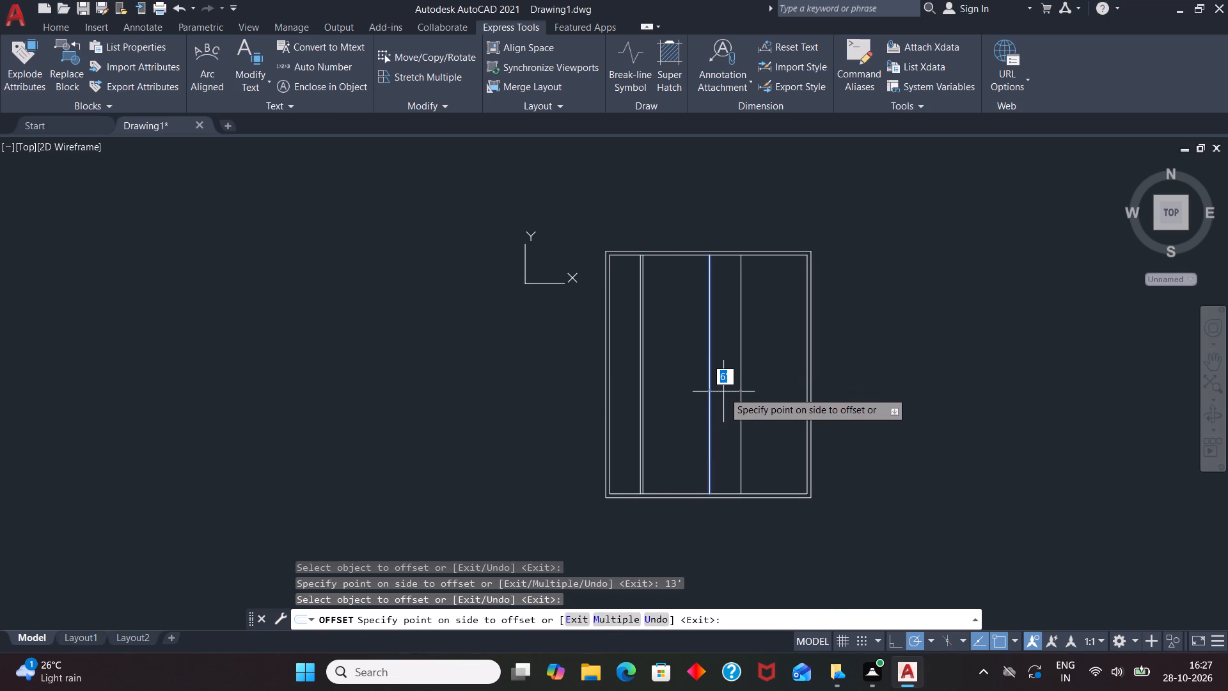
key(6)
key(Return)
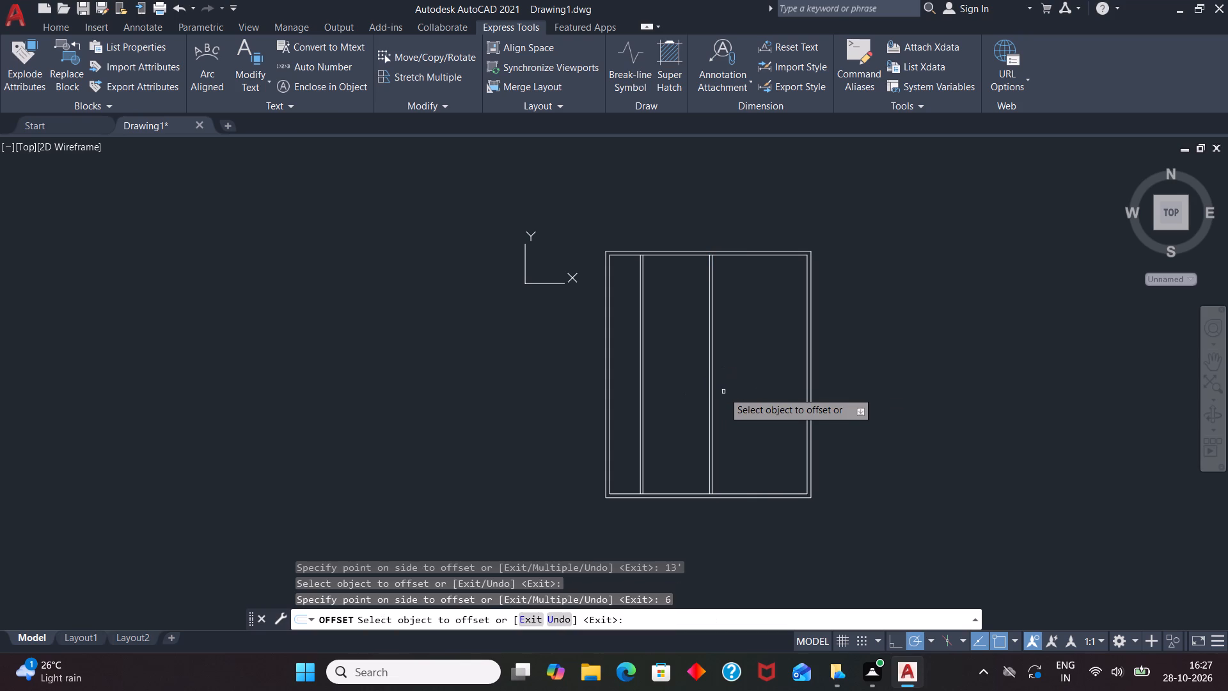
Offset the second partition's right line 5' rightward, and offset the new line 6" to form the third partition wall.
scroll(719, 388, up, 2)
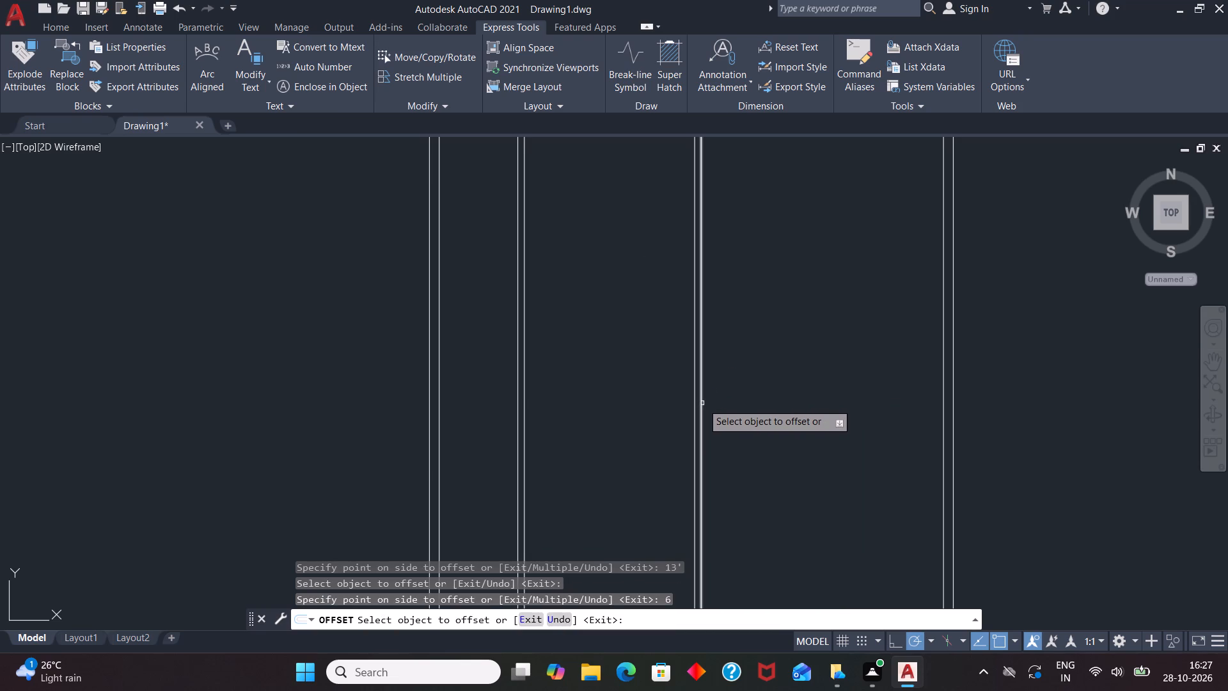
click(702, 403)
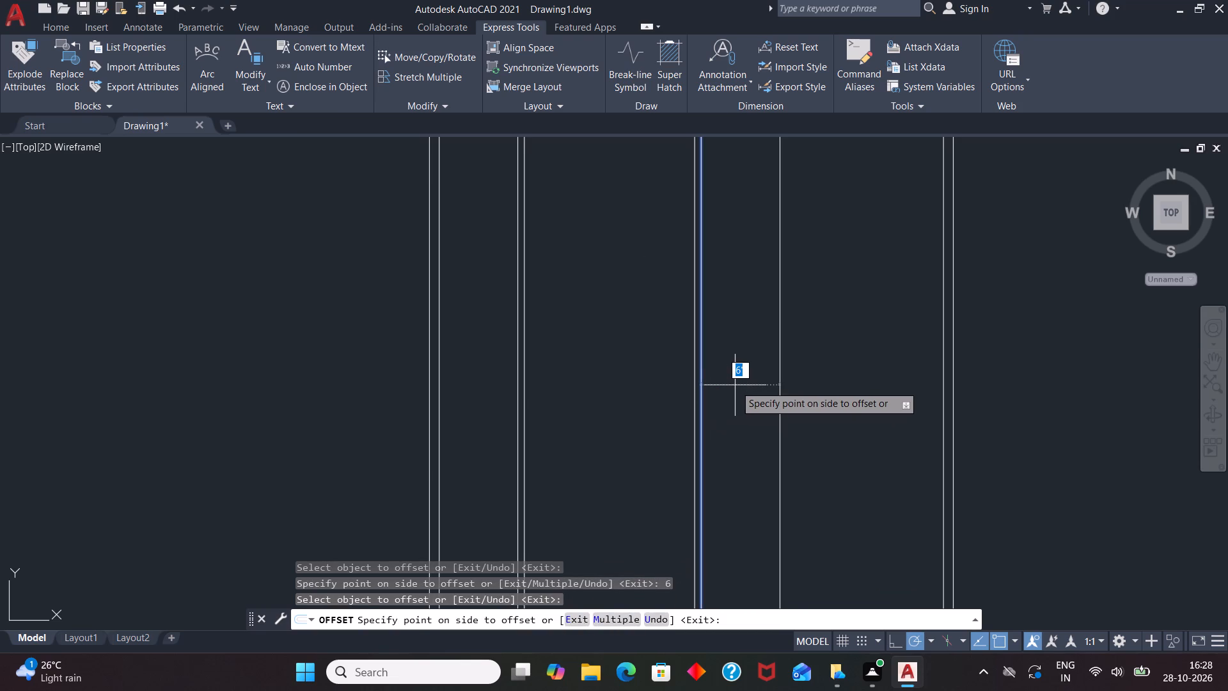
text(5')
key(Return)
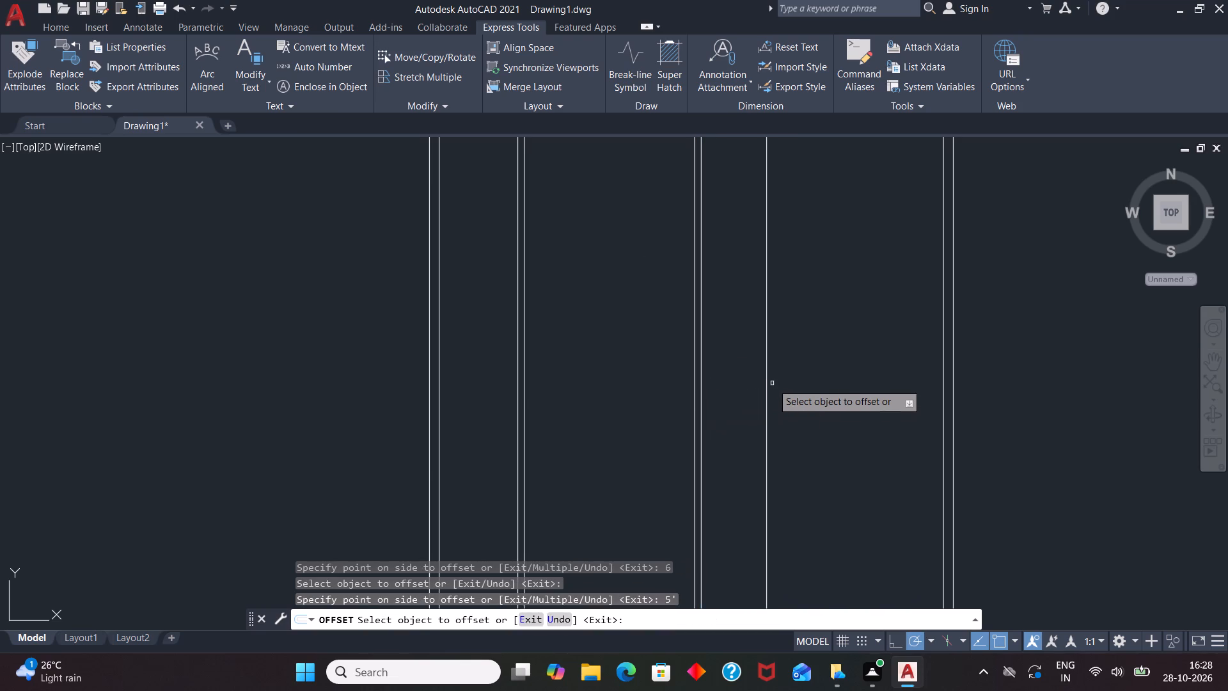
click(768, 391)
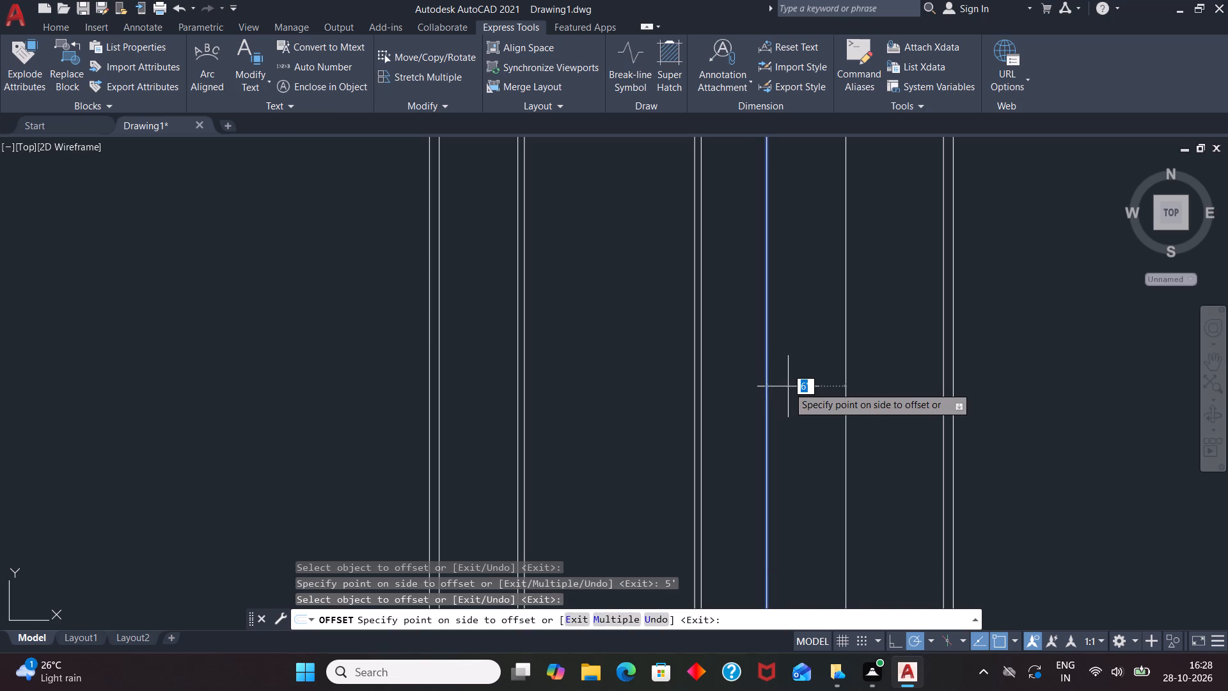
key(6)
key(Return)
key(space)
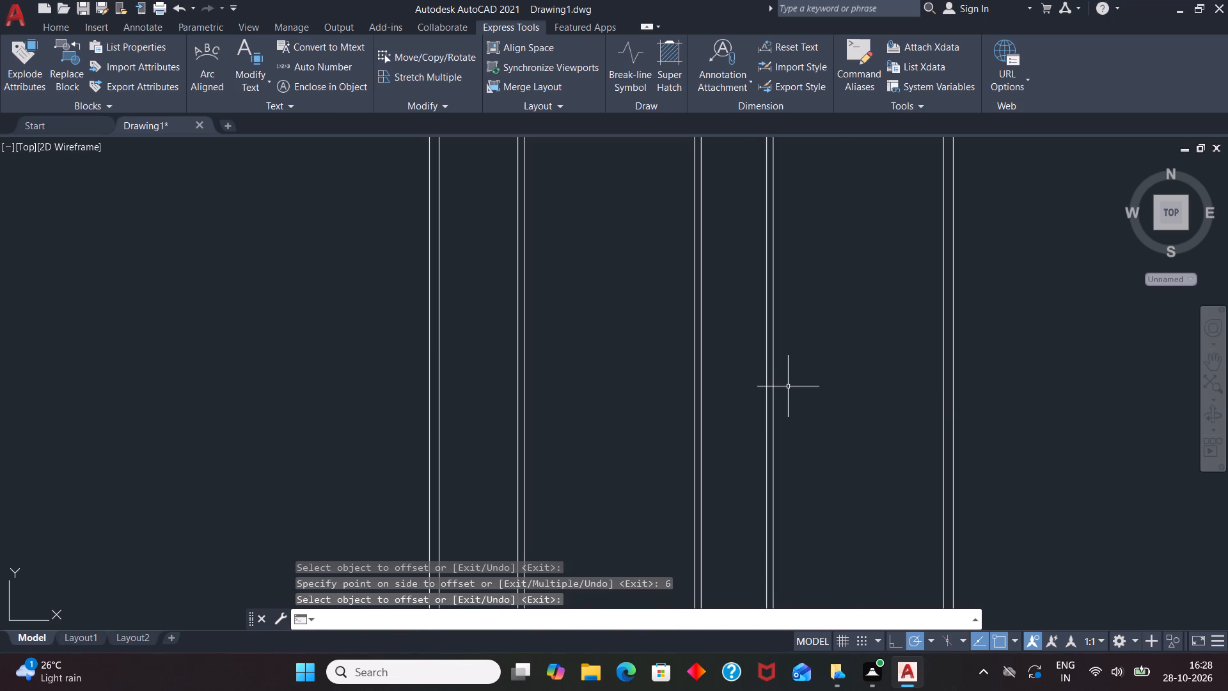
Move the UCS origin farther away from the floor plan, into the empty area to its left.
scroll(737, 415, down, 4)
scroll(743, 357, up, 3)
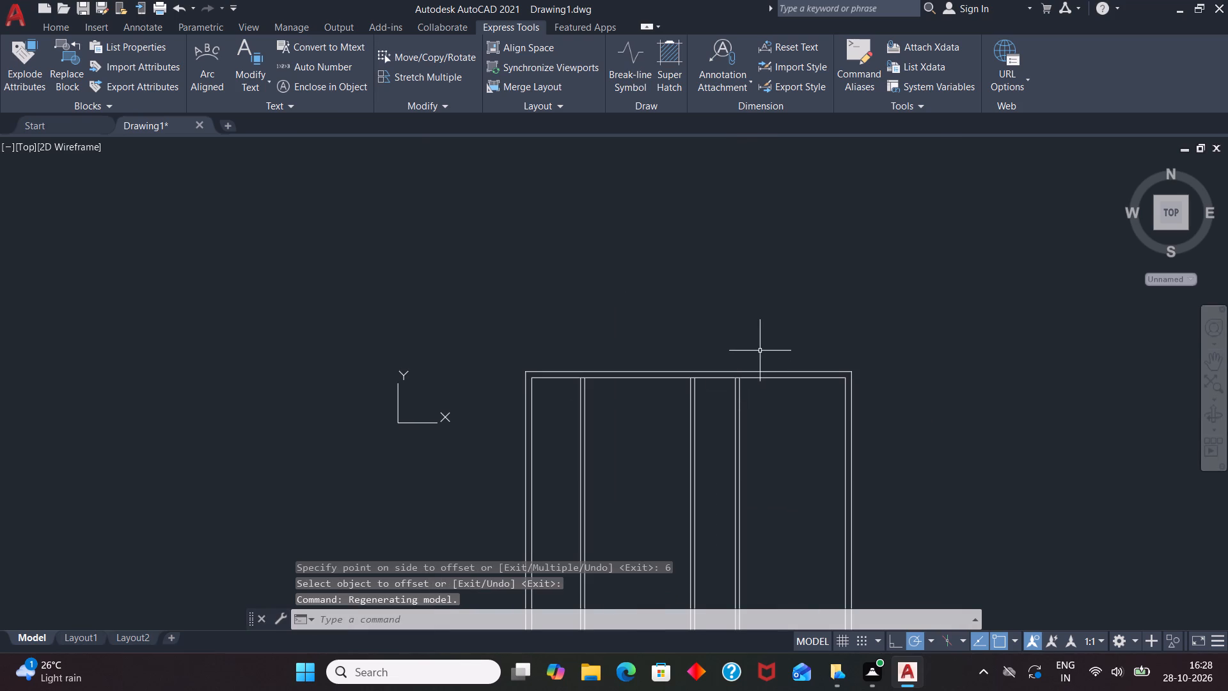
scroll(766, 301, down, 1)
click(549, 378)
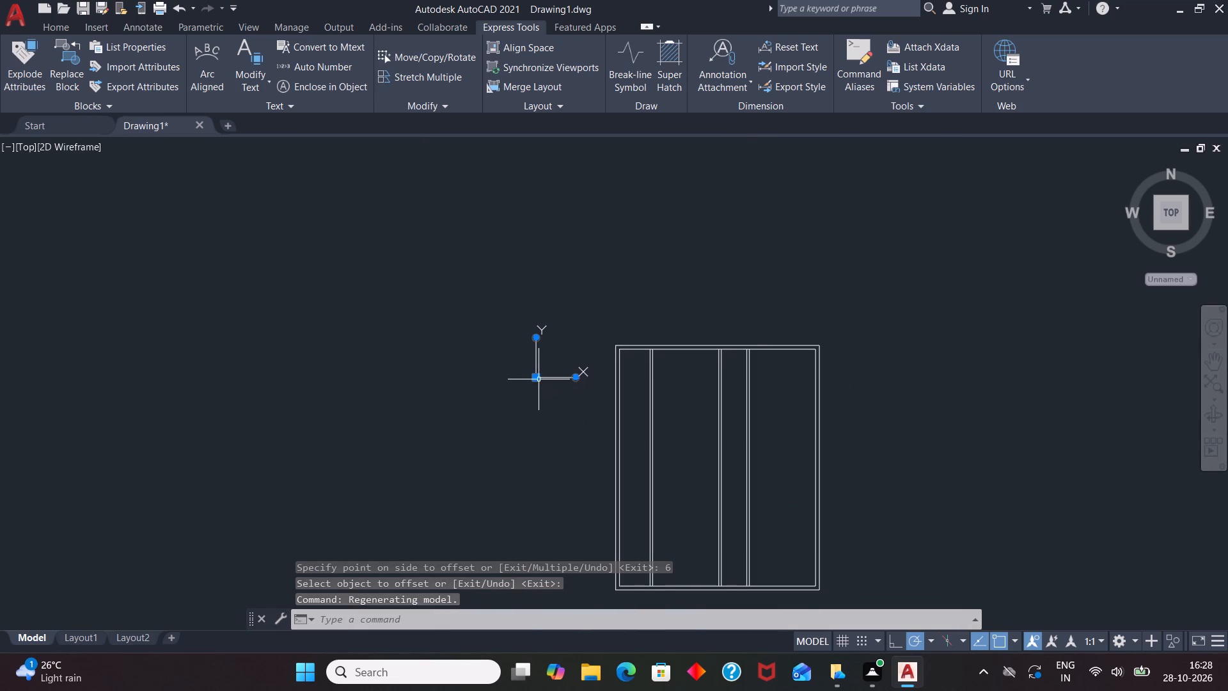
drag(534, 377, 465, 386)
click(335, 338)
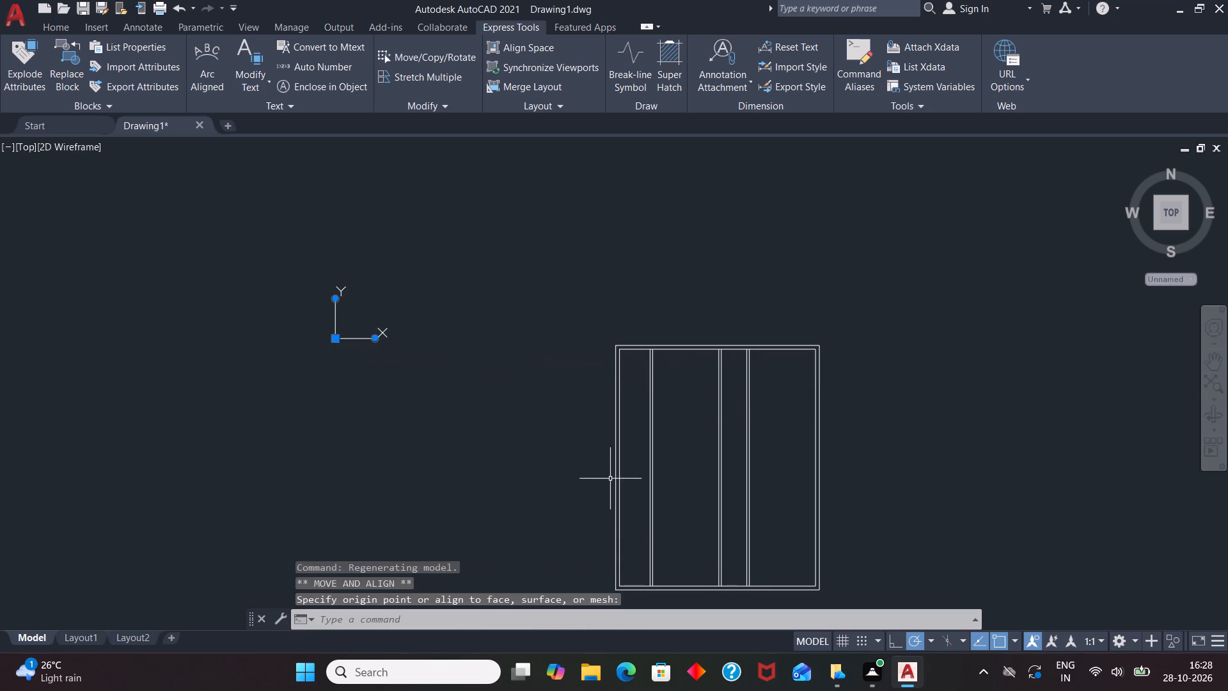
key(Escape)
Break the top wall's inner line at the point where the first partition's left line meets it.
scroll(675, 458, up, 1)
text(BR)
click(698, 502)
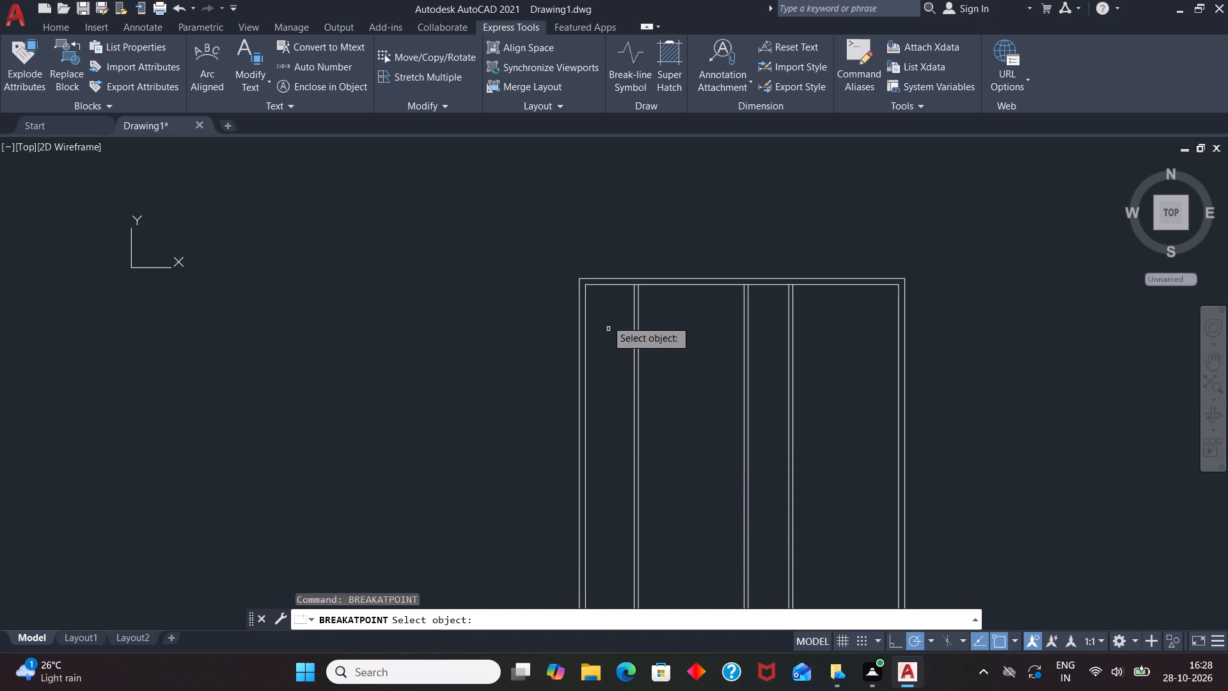
click(615, 283)
scroll(626, 281, up, 3)
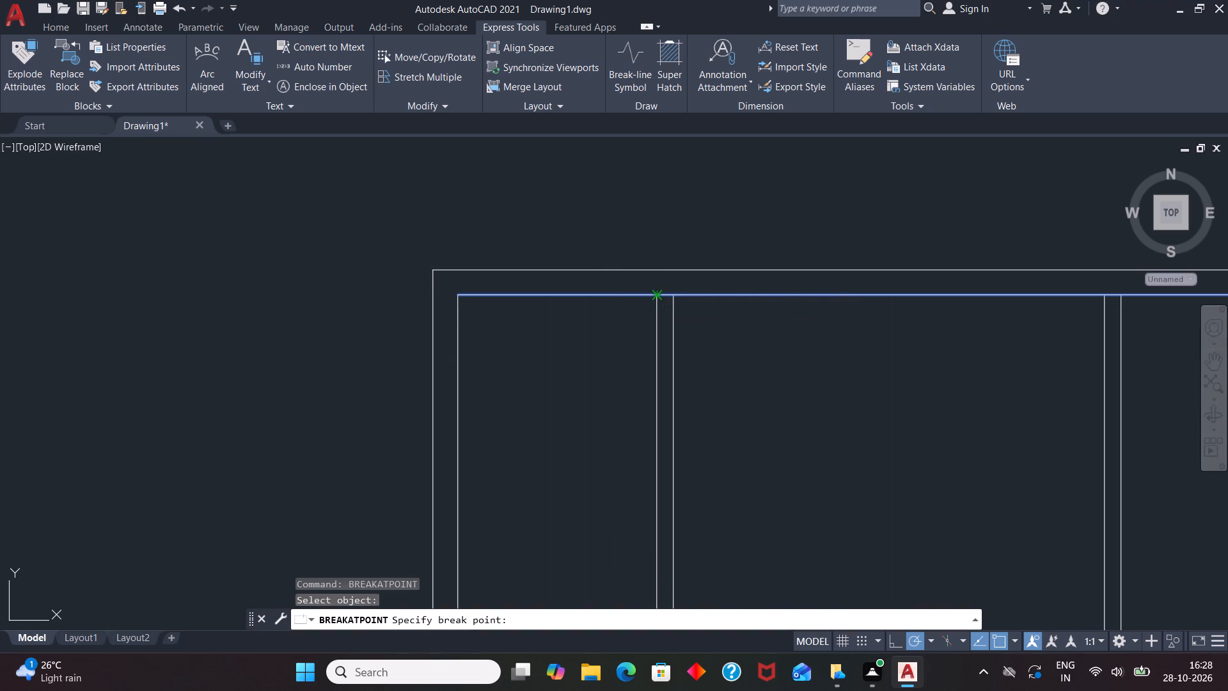
click(654, 296)
scroll(615, 299, down, 2)
Start another Break at Point operation on the floor plan's wall lines.
text(BR)
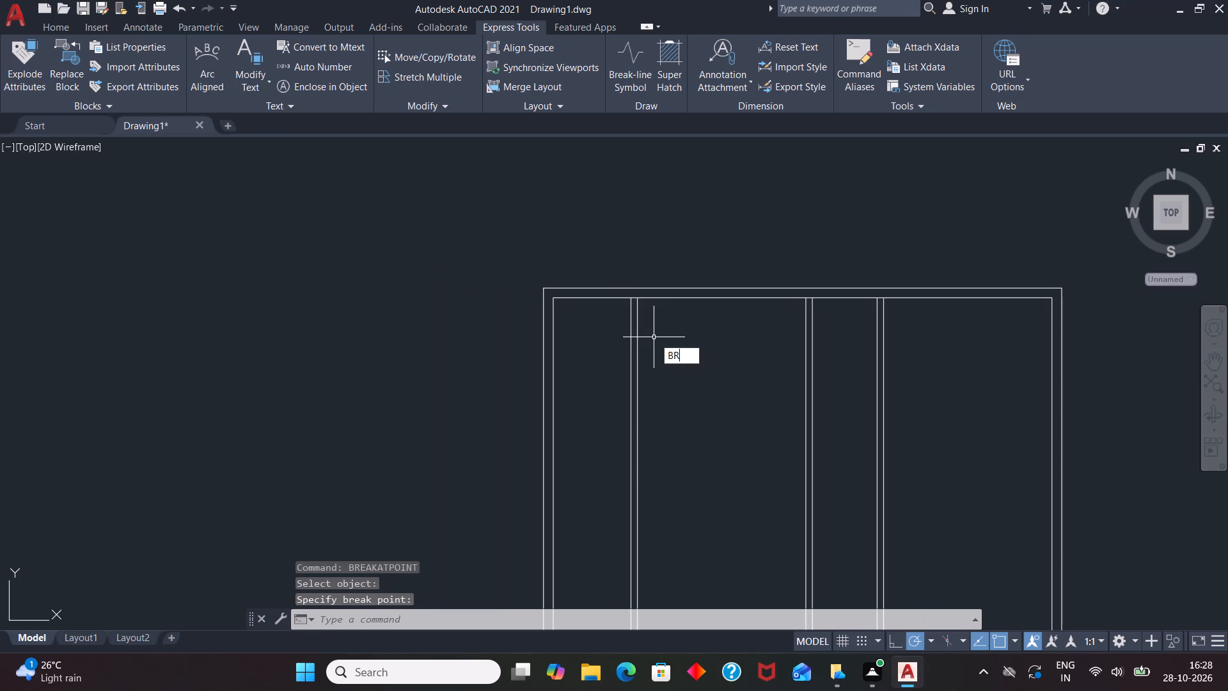
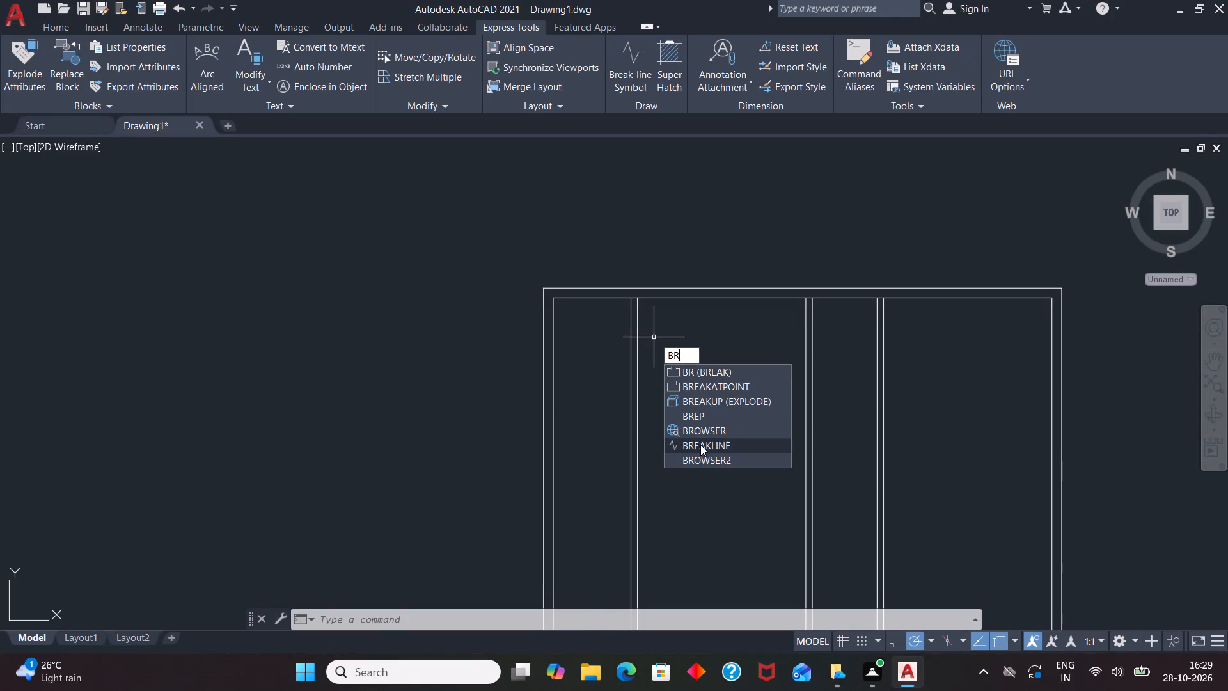
Start the Break at Point command for splitting a wall line of the floor plan.
click(724, 391)
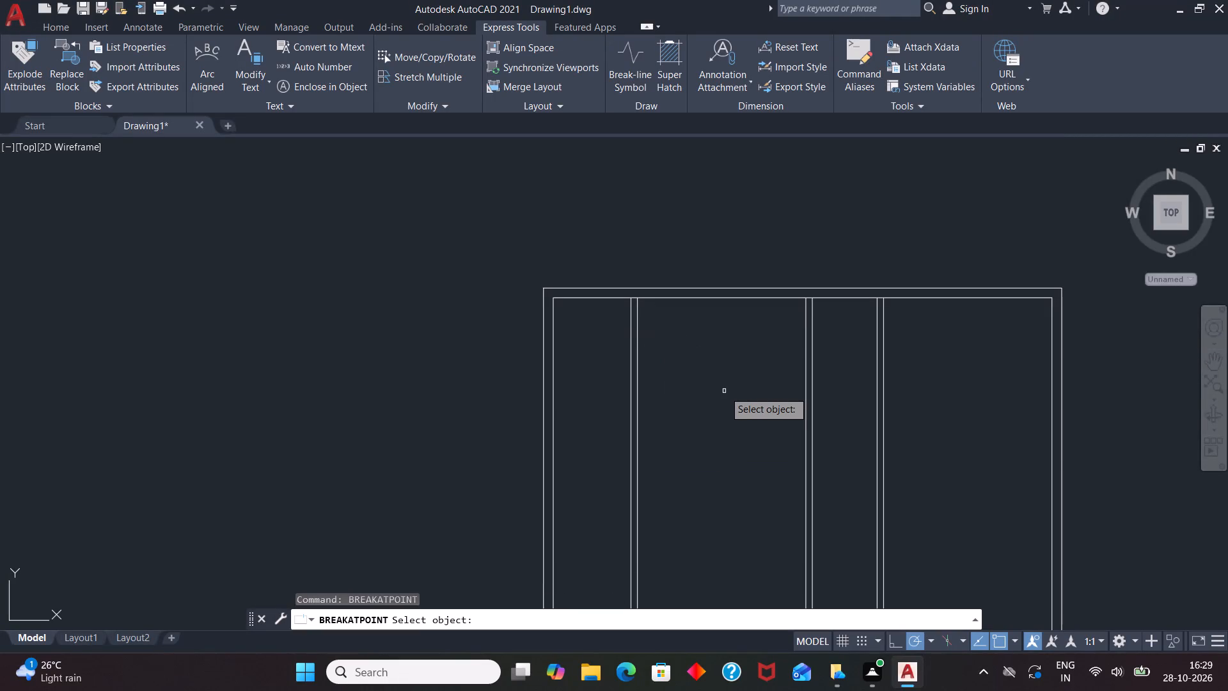
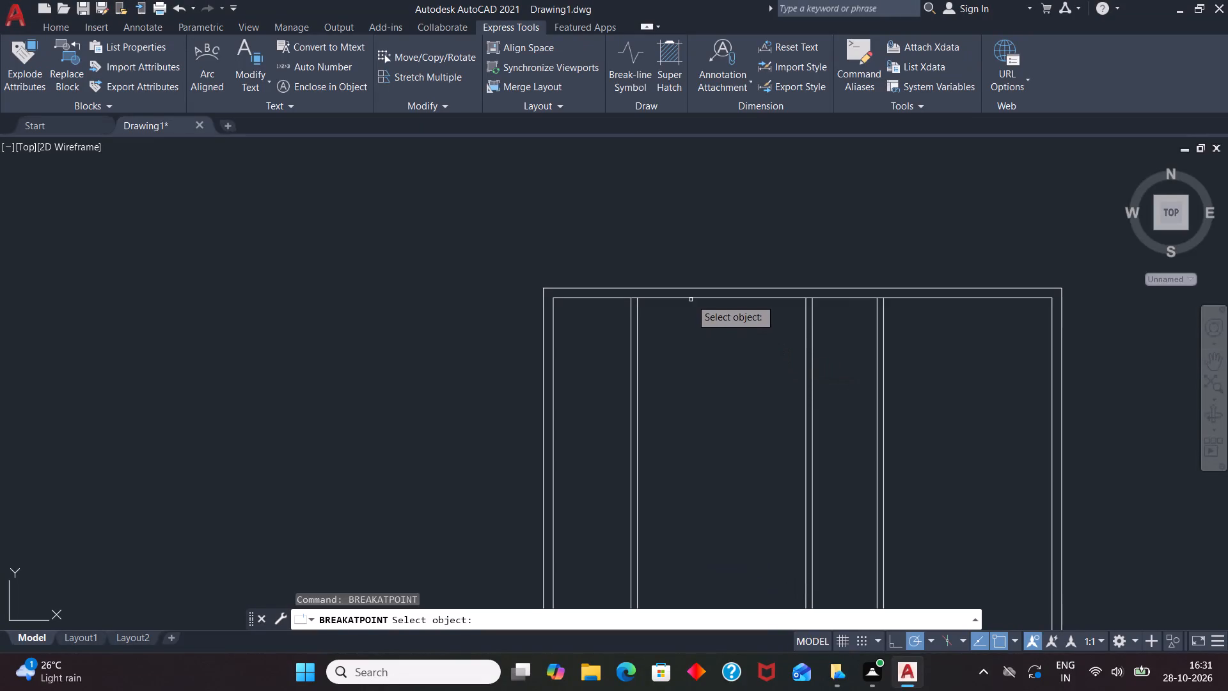
Break the inner line of the top exterior wall at the second partition's left face and the first partition's right face.
click(692, 298)
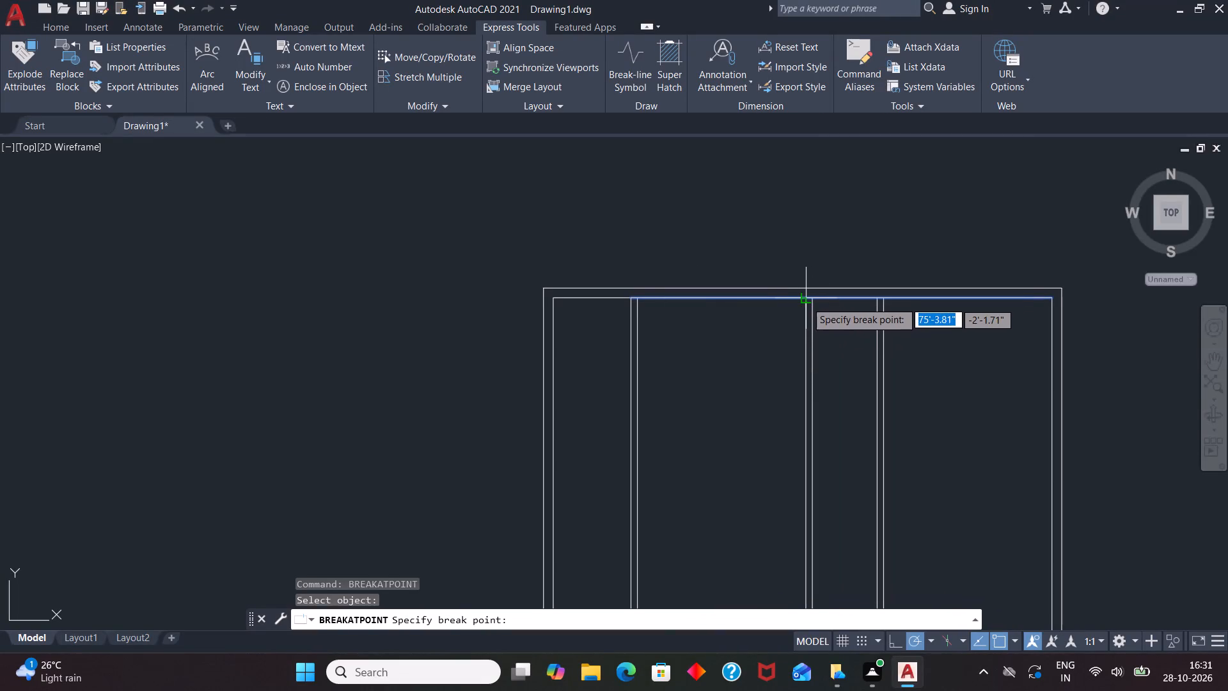
click(806, 301)
text(BR)
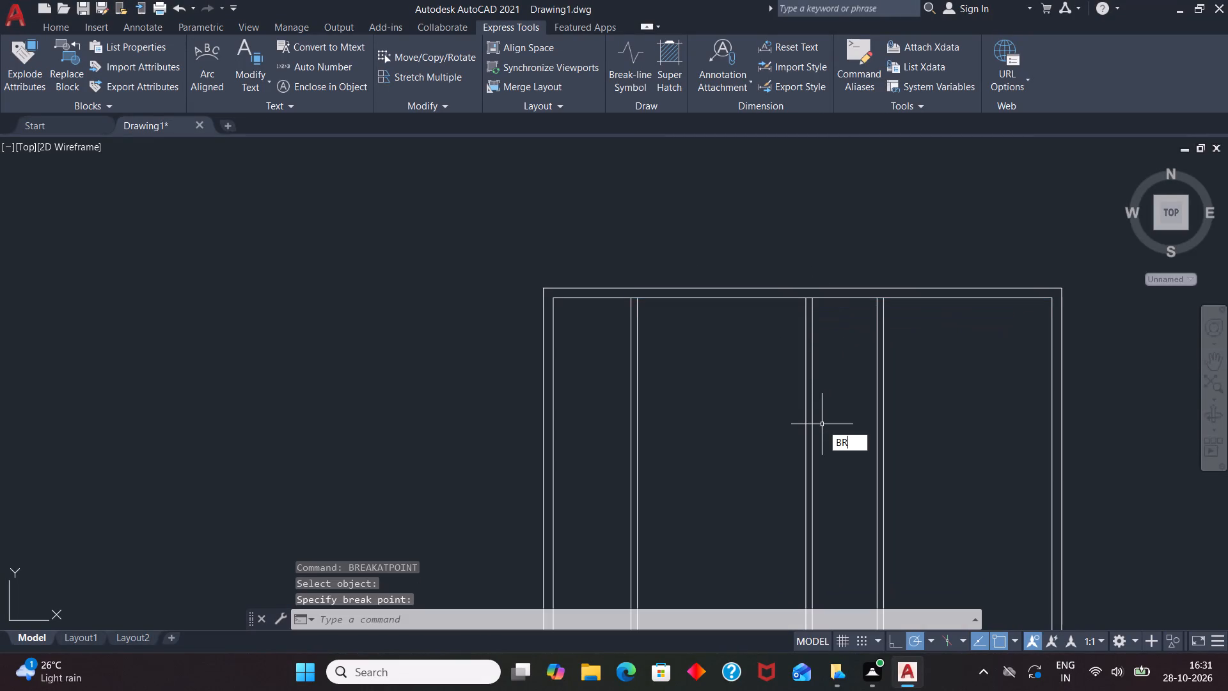
click(845, 468)
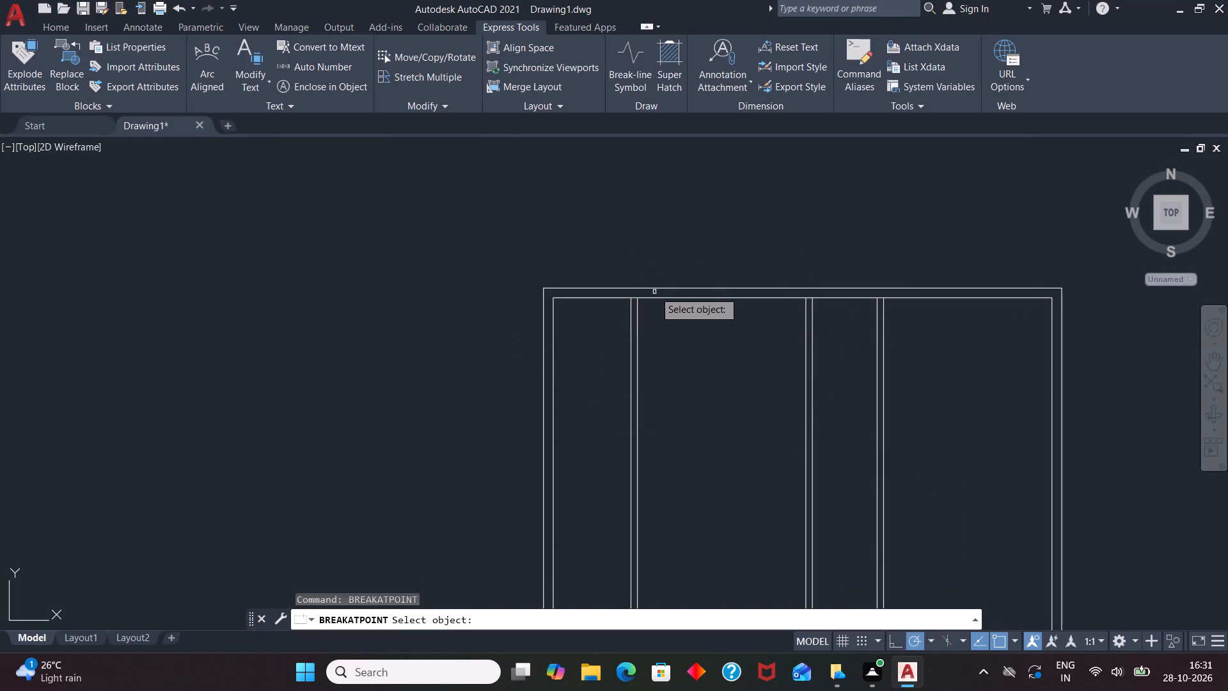
click(654, 298)
click(640, 298)
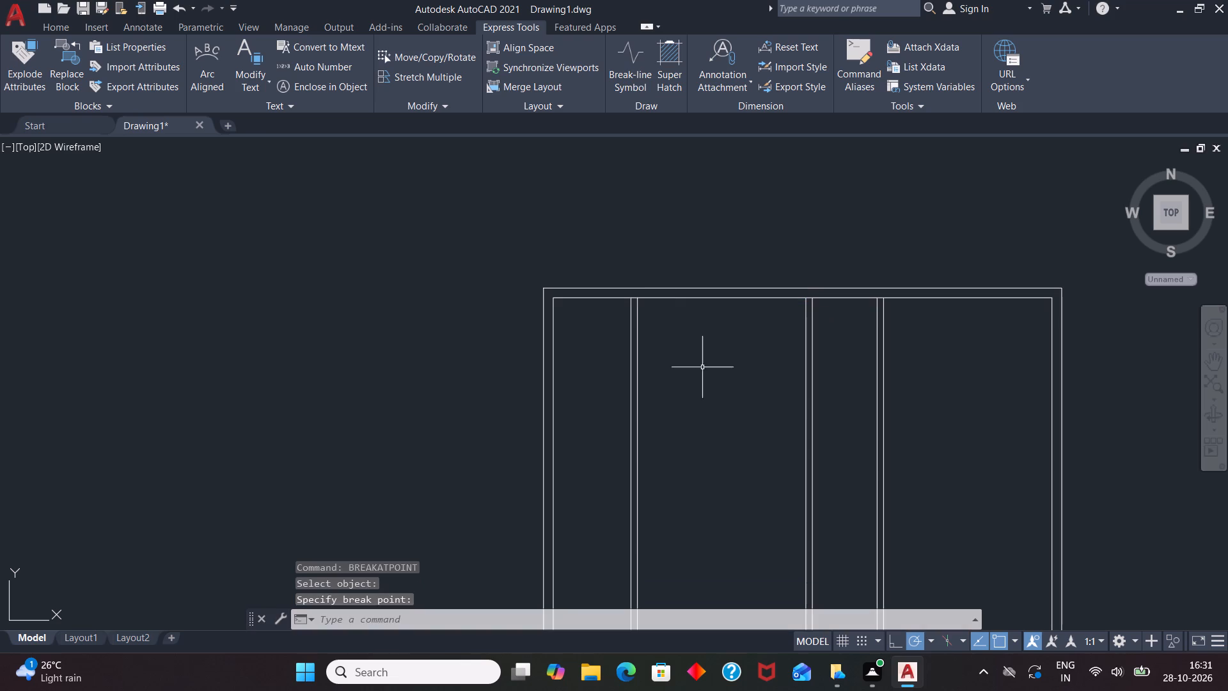
Break the remaining inner line of the top wall at the right face of the second partition.
text(BR)
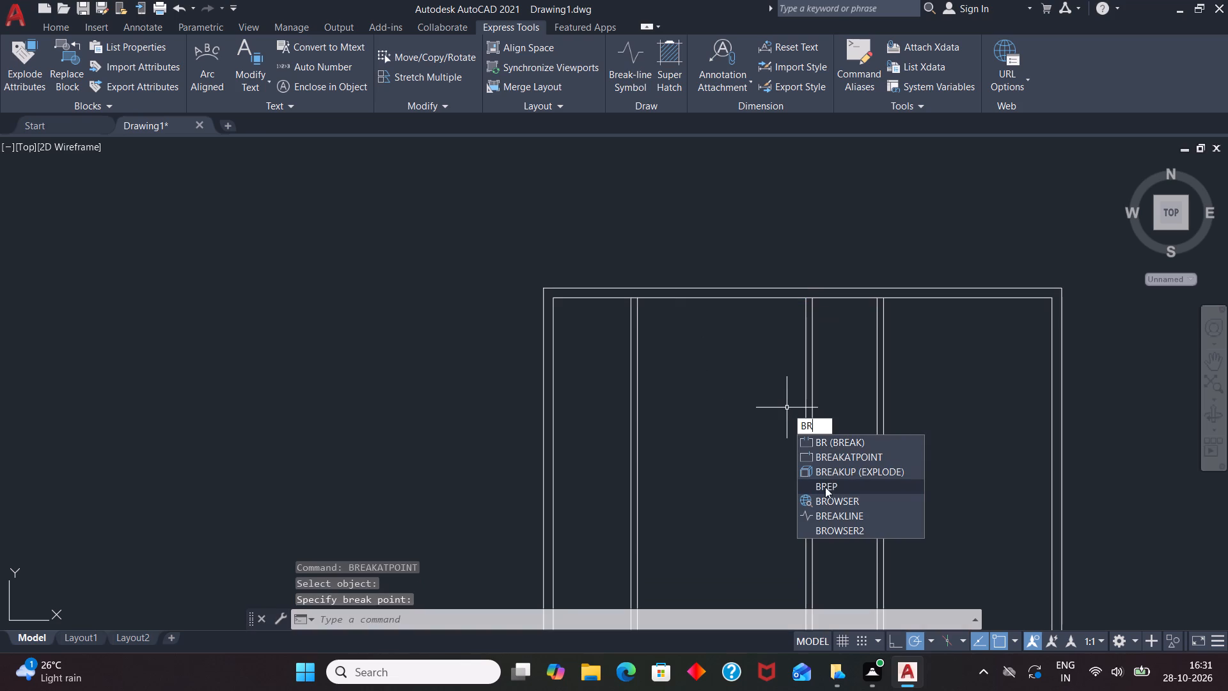
click(835, 454)
click(830, 298)
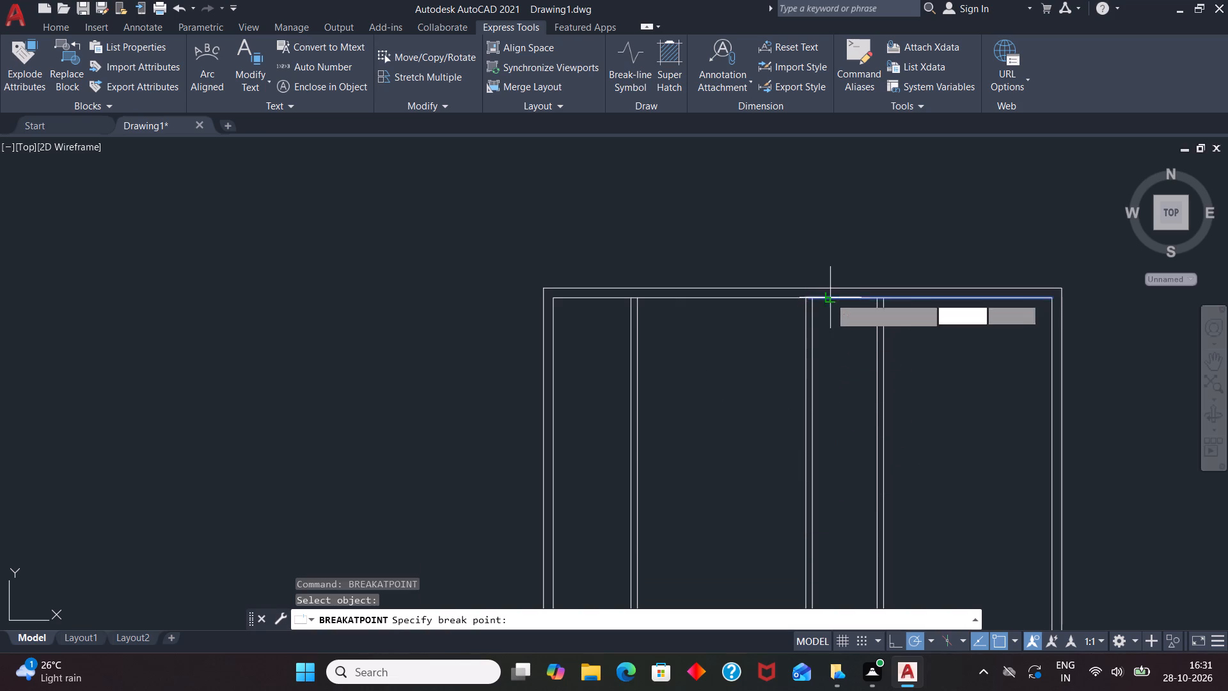
scroll(803, 312, up, 4)
drag(848, 228, 848, 236)
scroll(606, 384, down, 4)
scroll(757, 381, up, 2)
Break the inner line of the top wall at the left and right faces of the third partition.
text(BR)
click(779, 427)
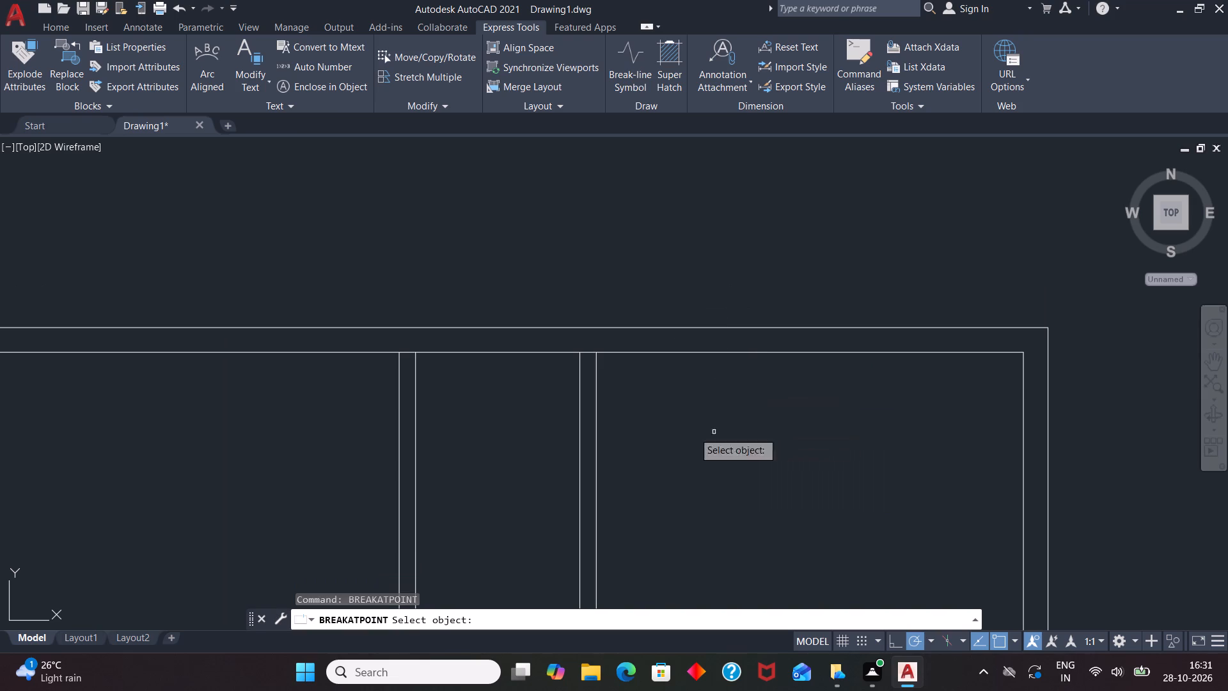
click(544, 351)
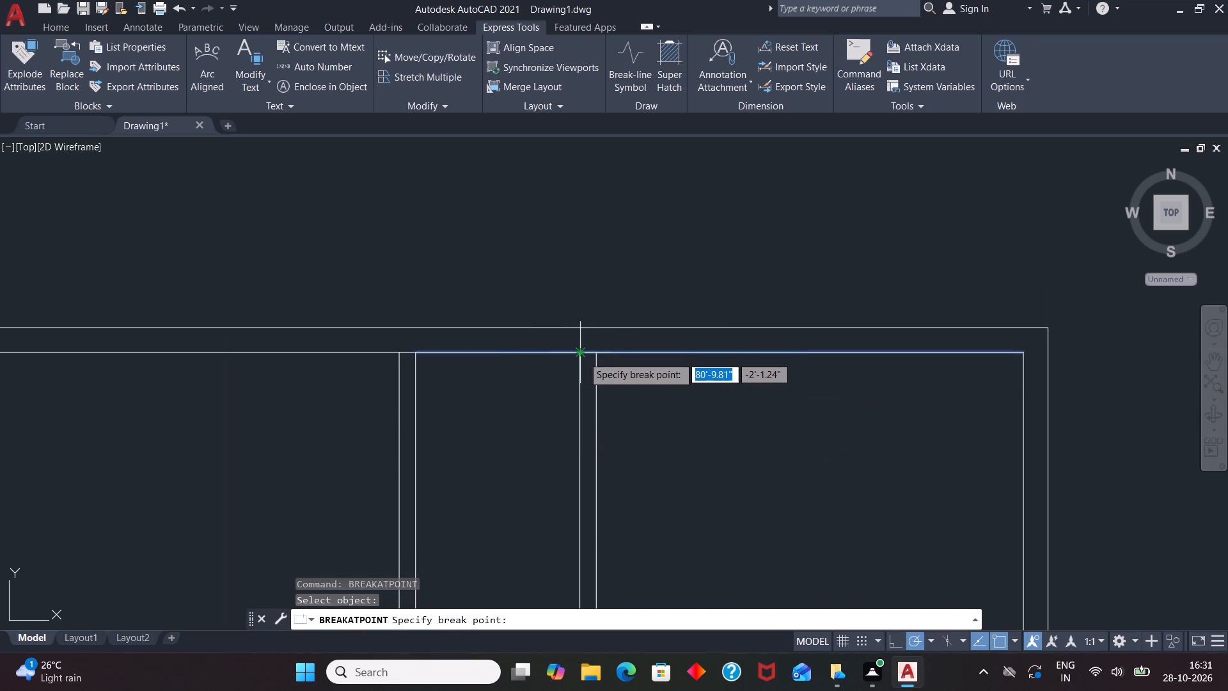
click(583, 356)
text(BR)
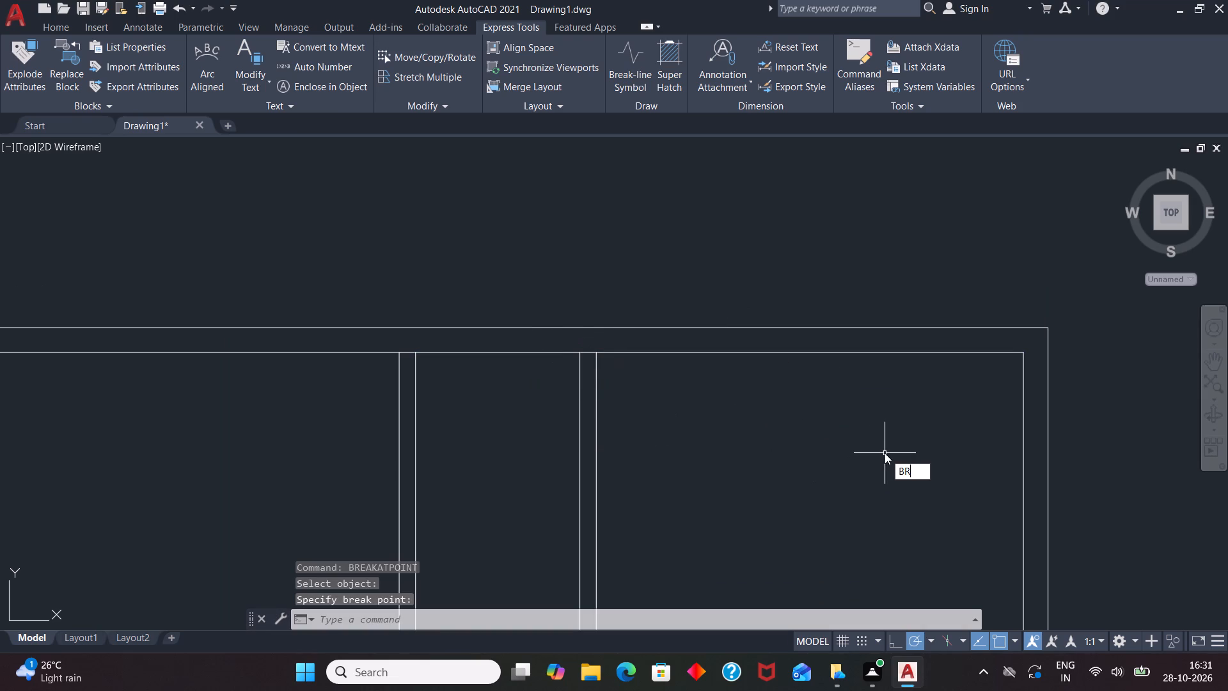
click(915, 499)
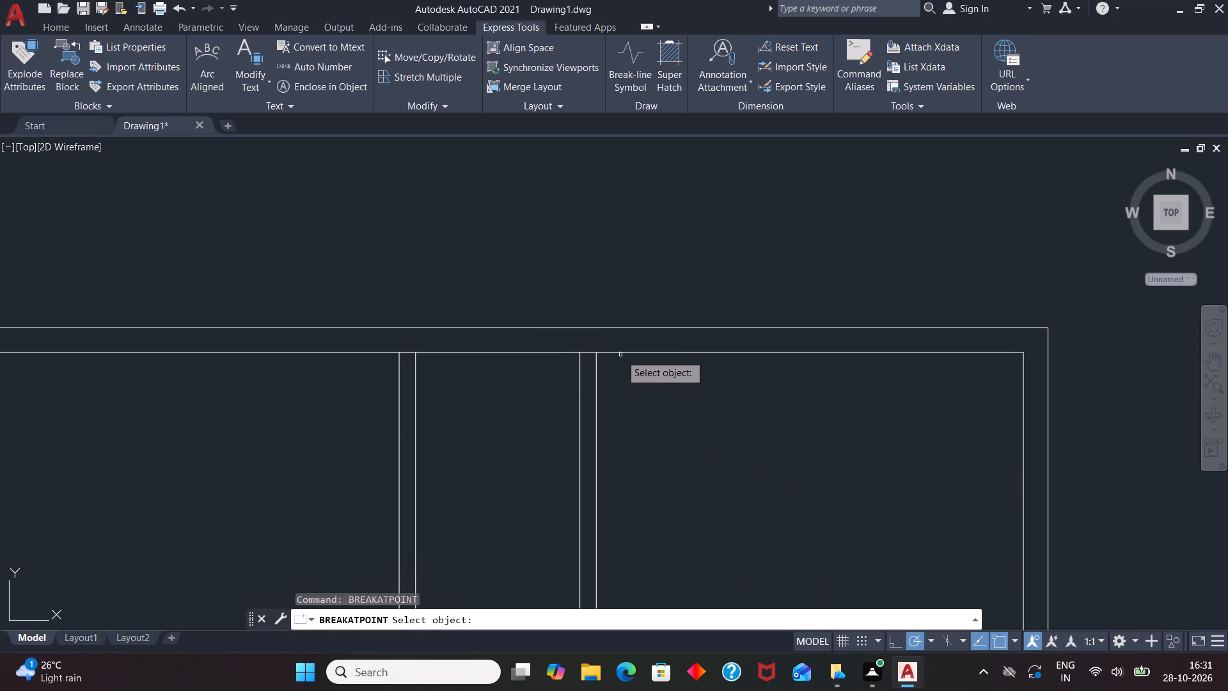
click(623, 352)
drag(597, 358, 610, 374)
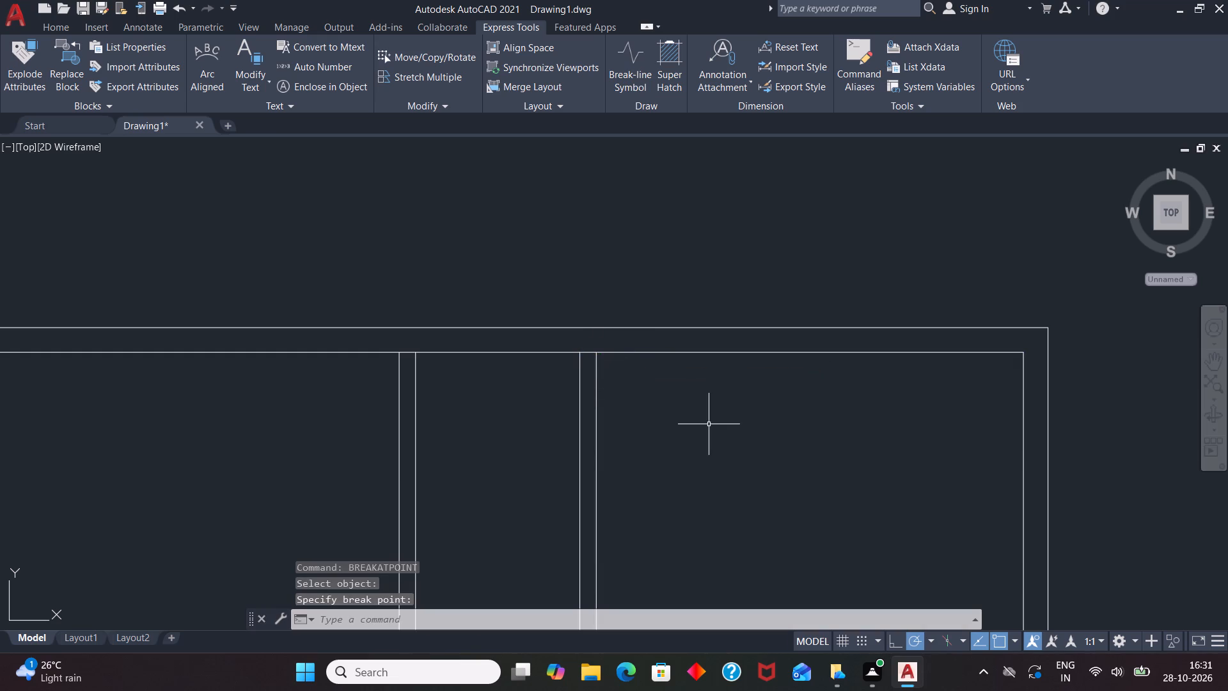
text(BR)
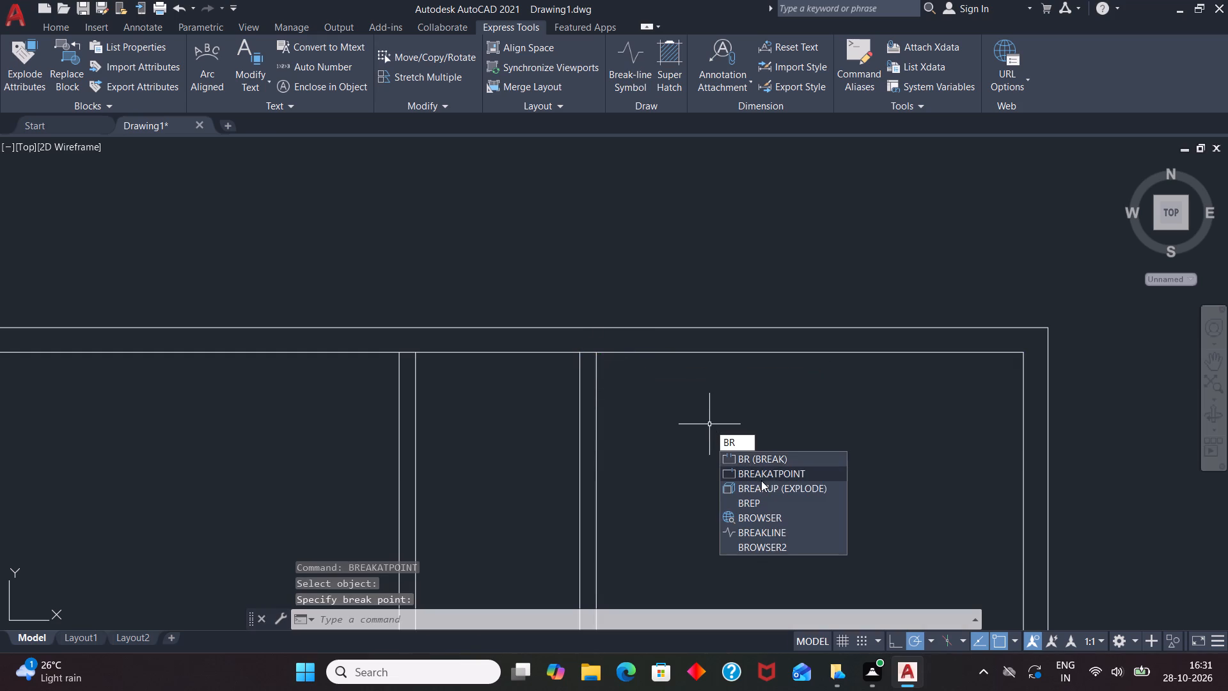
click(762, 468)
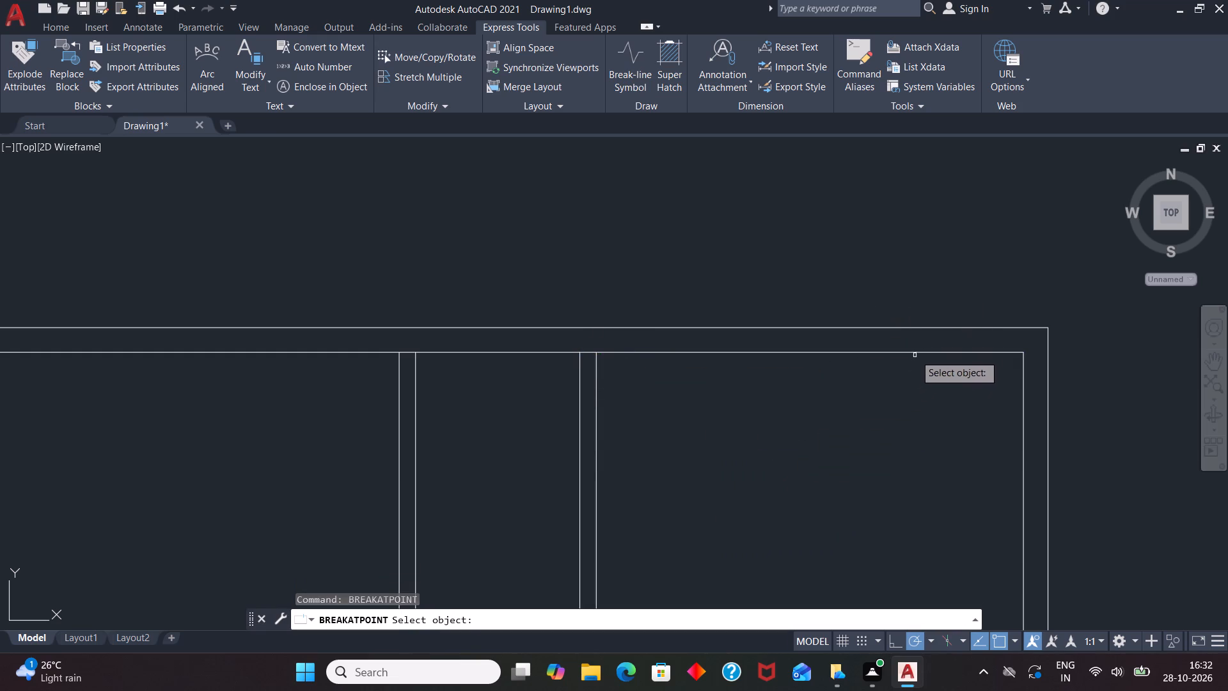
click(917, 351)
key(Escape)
Start the Offset command for offsetting a split segment of the top wall's inner line.
scroll(931, 287, down, 5)
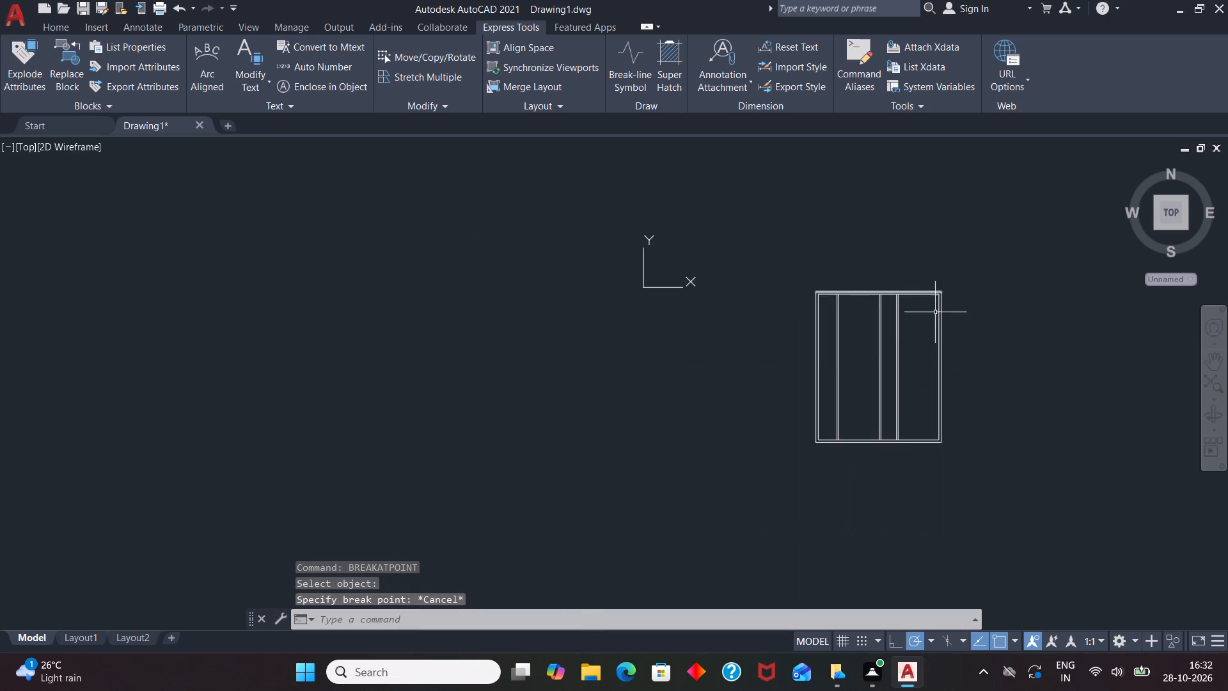
scroll(823, 310, up, 3)
key(o)
key(Return)
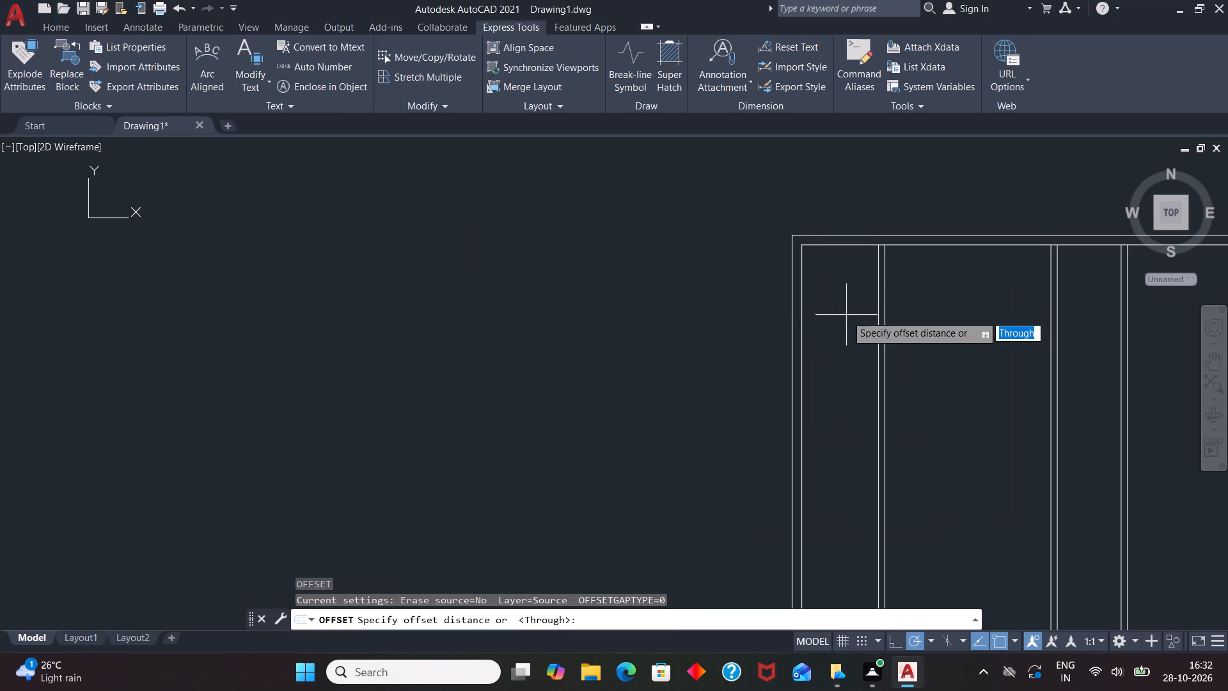
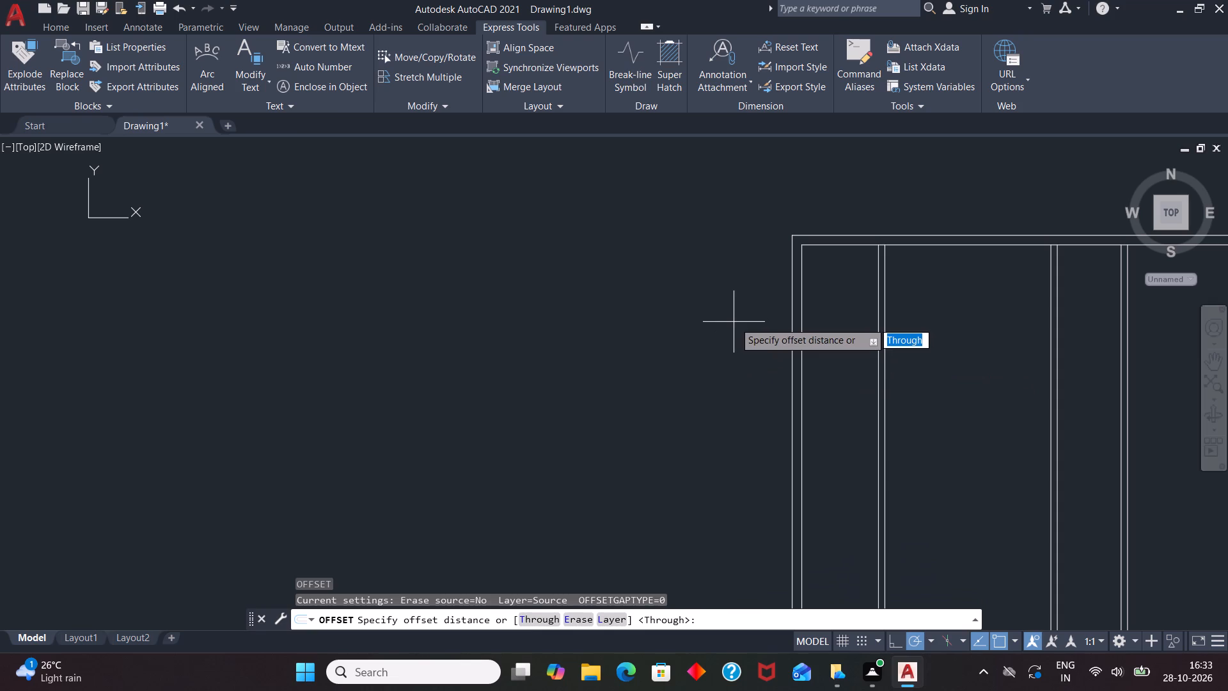
Form a 6" cross partition in the leftmost room by offsetting the top wall's inner line 8' down, and that line another 6".
scroll(531, 294, down, 2)
key(Escape)
scroll(706, 241, up, 3)
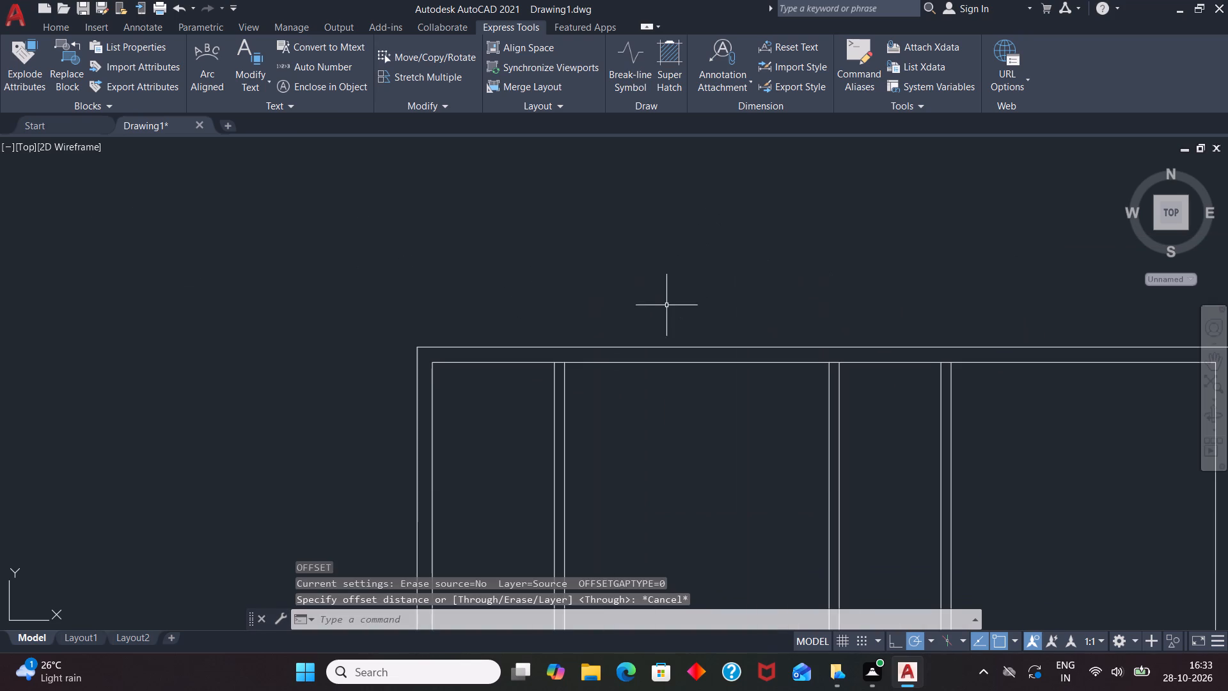
key(o)
key(Return)
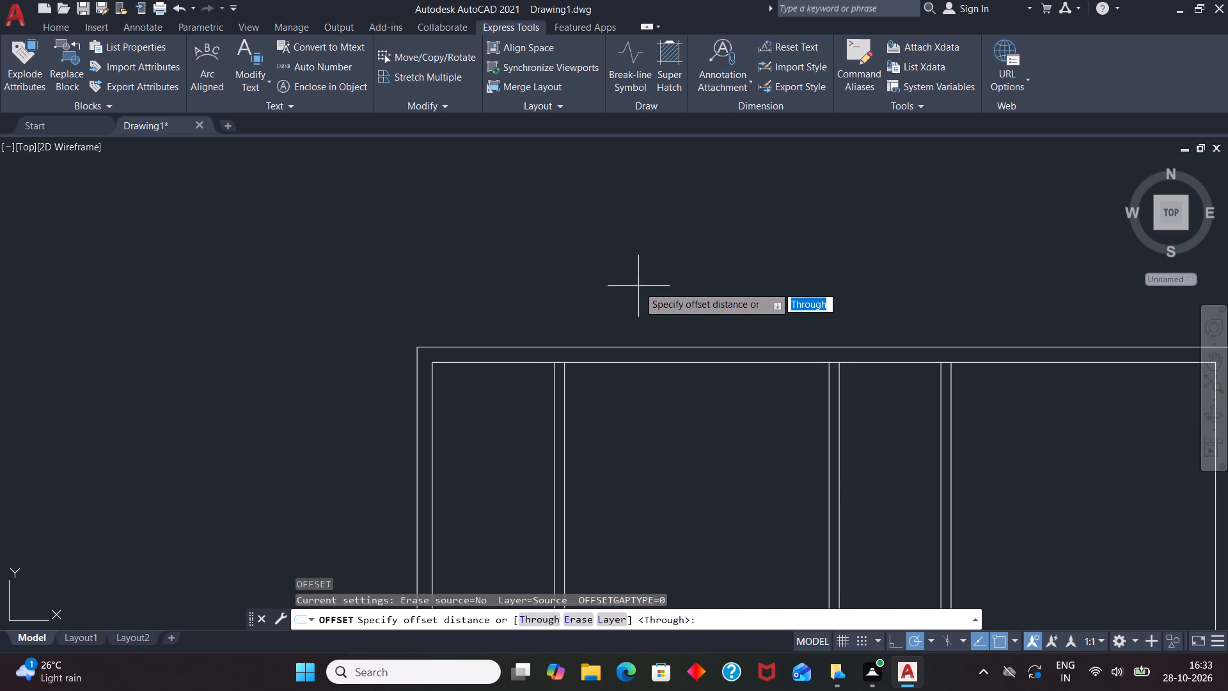
text(8;)
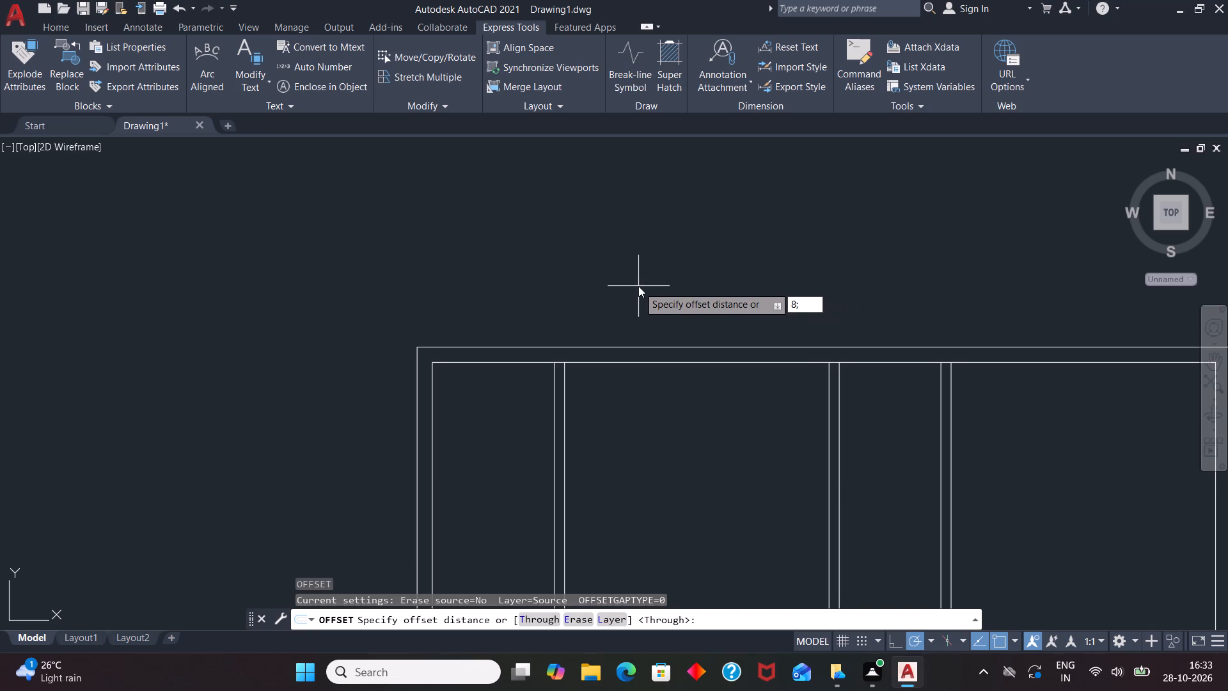
key(BackSpace)
key(apostrophe)
key(Return)
scroll(604, 205, down, 3)
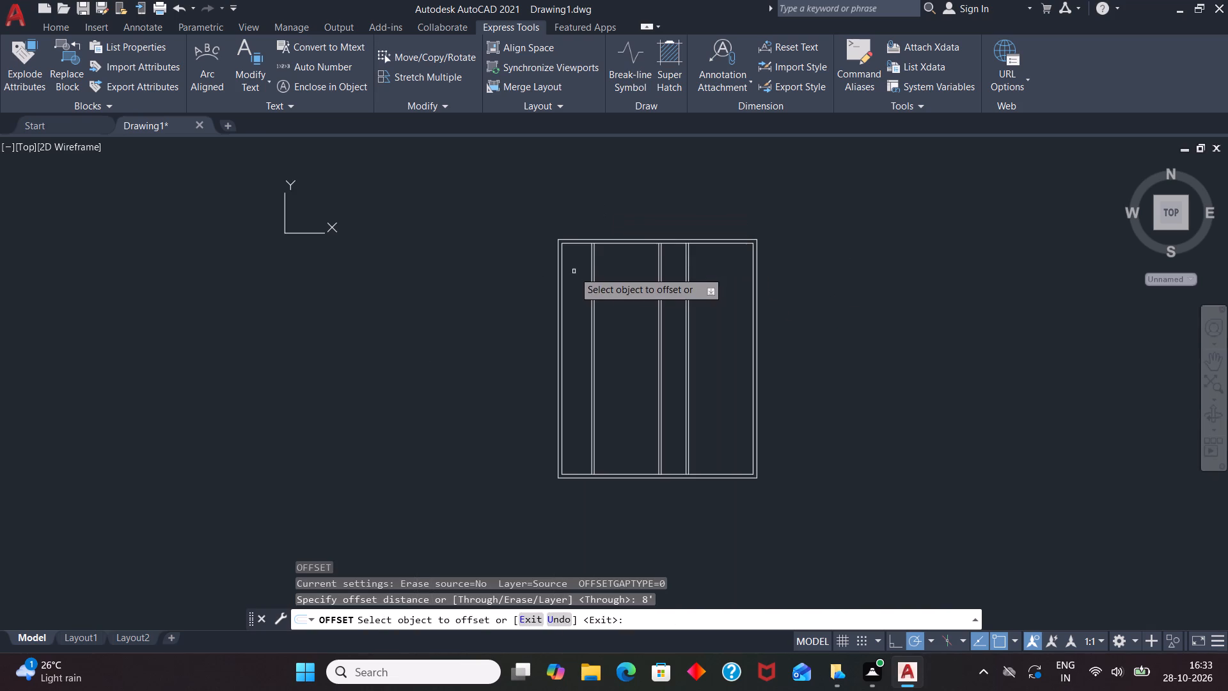
scroll(593, 241, up, 2)
click(581, 246)
click(539, 336)
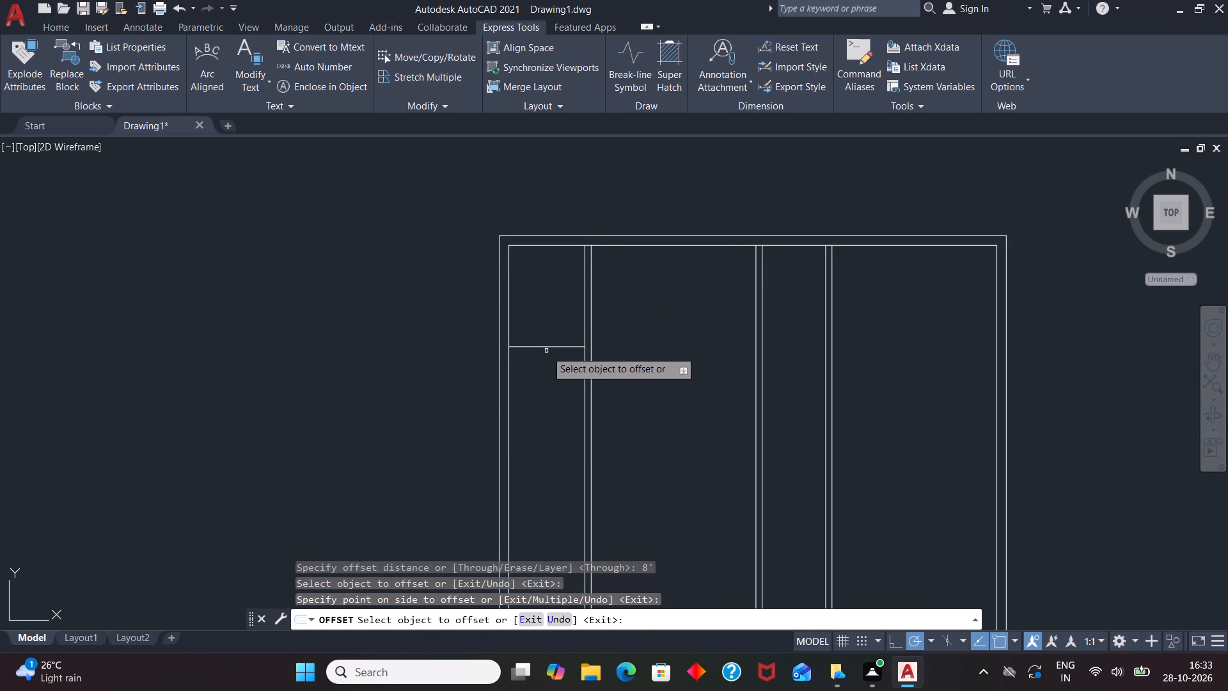
click(549, 345)
key(6)
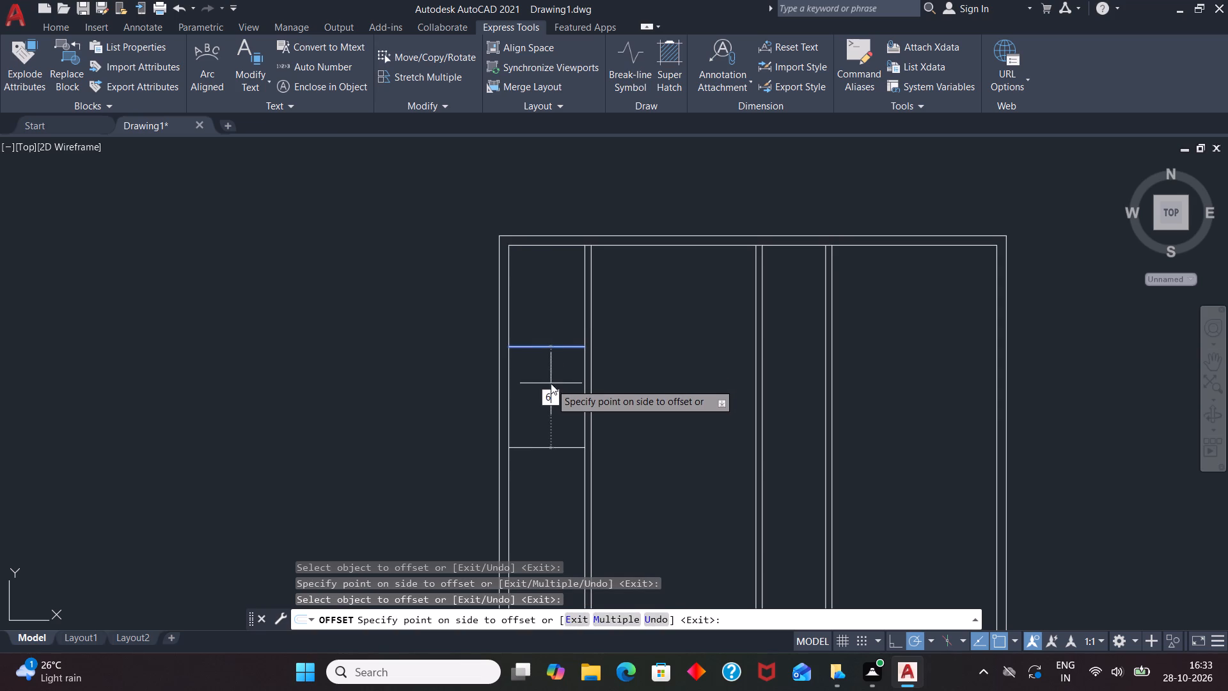
key(Return)
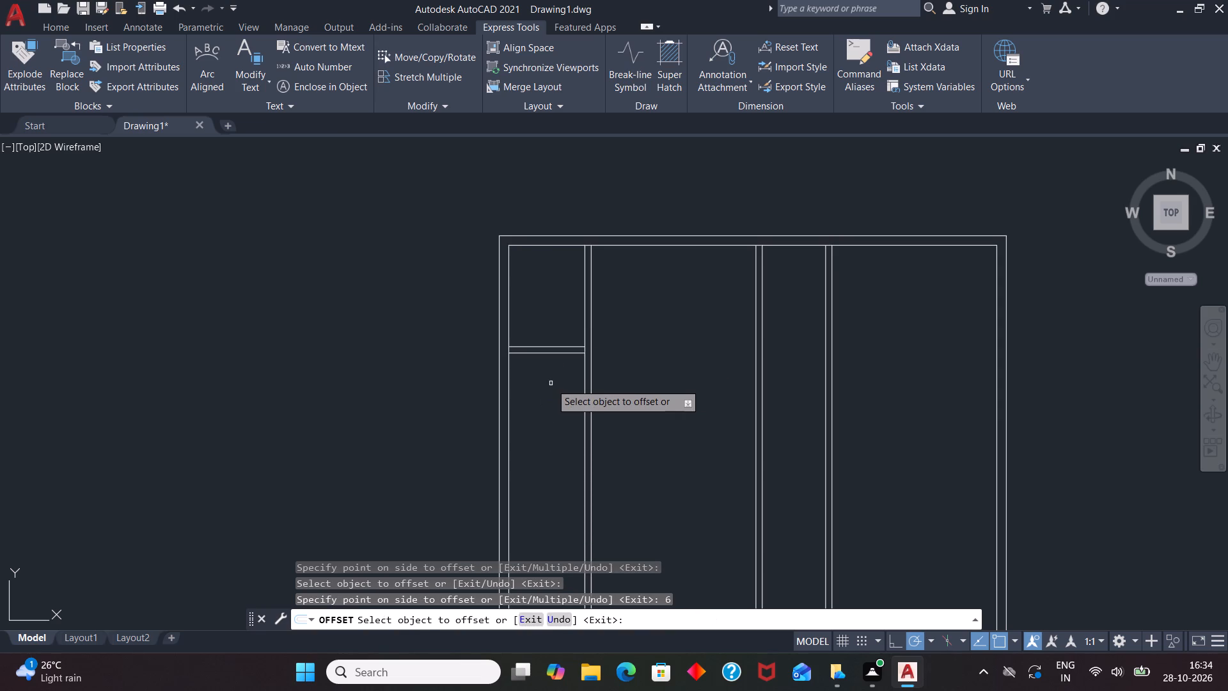
Form a 6" cross partition in the second room by offsetting the top wall's inner segment 13' down, and that line another 6".
click(672, 245)
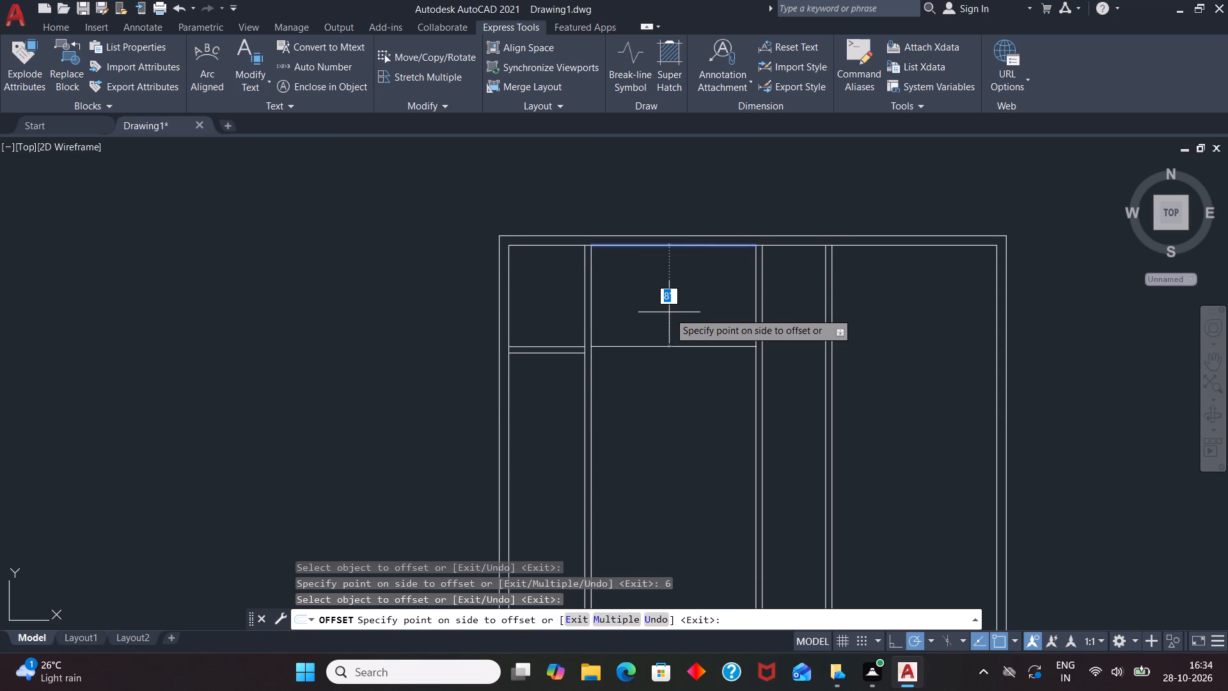
text(13')
key(Return)
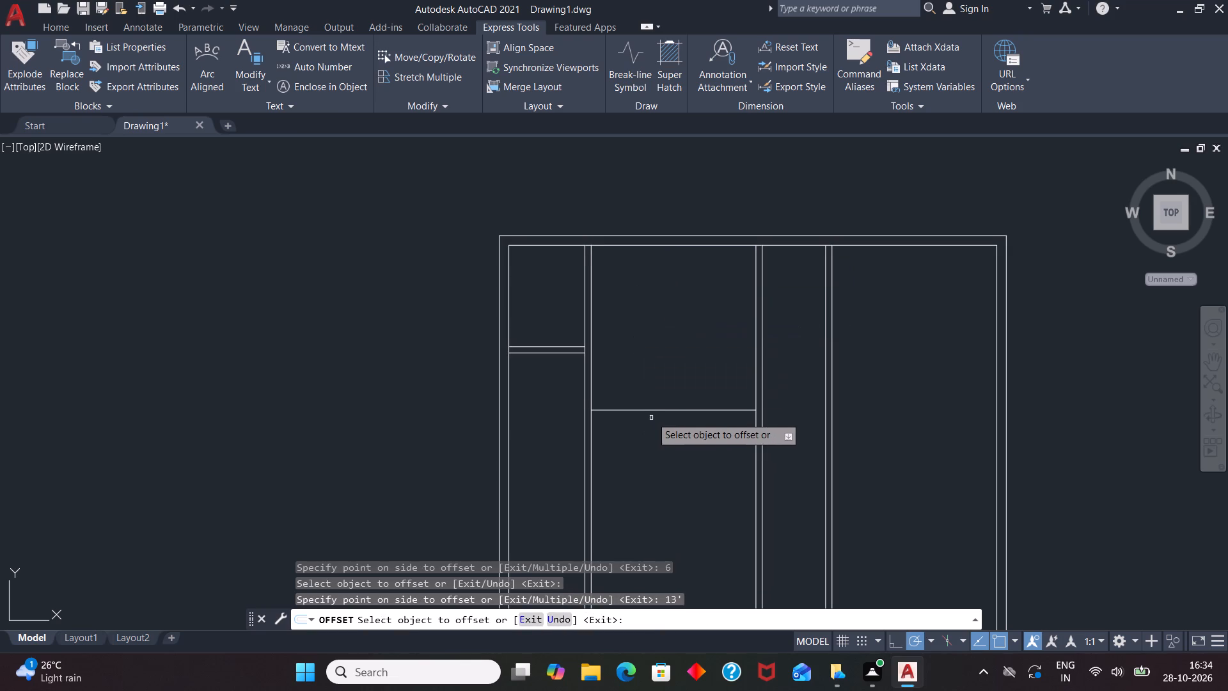
click(653, 409)
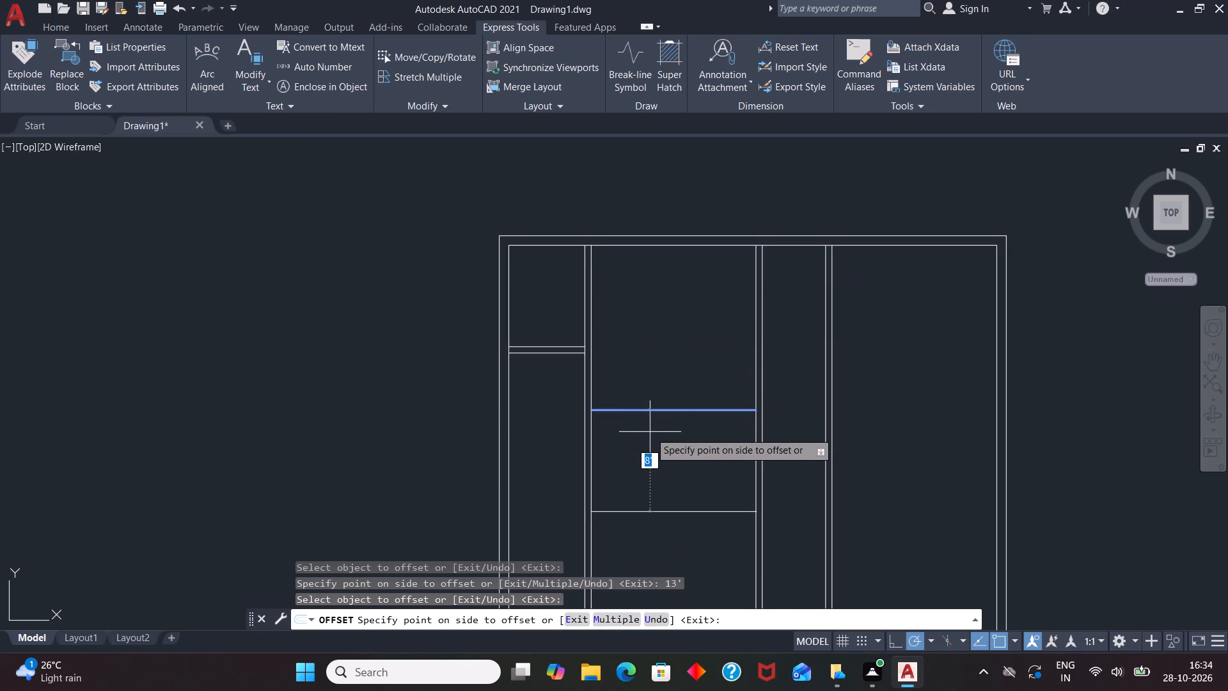
key(6)
key(Return)
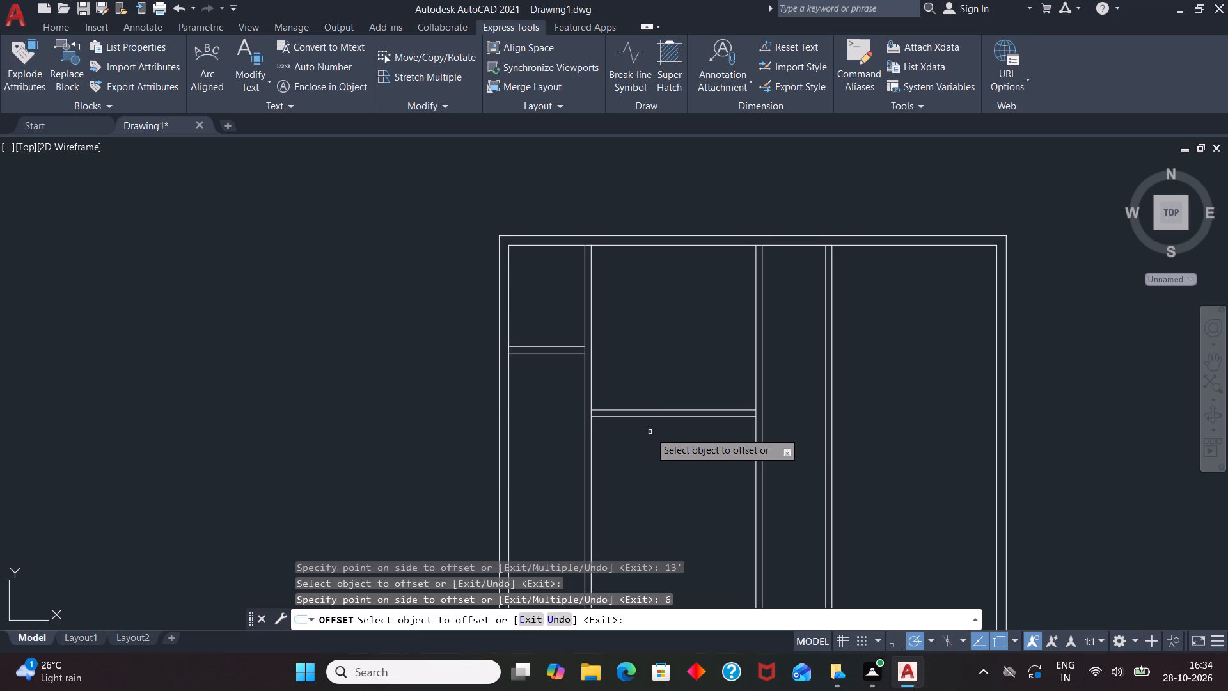
Form a 6" cross partition in the narrow third room by offsetting its top inner segment 8' down, and that line another 6".
click(796, 245)
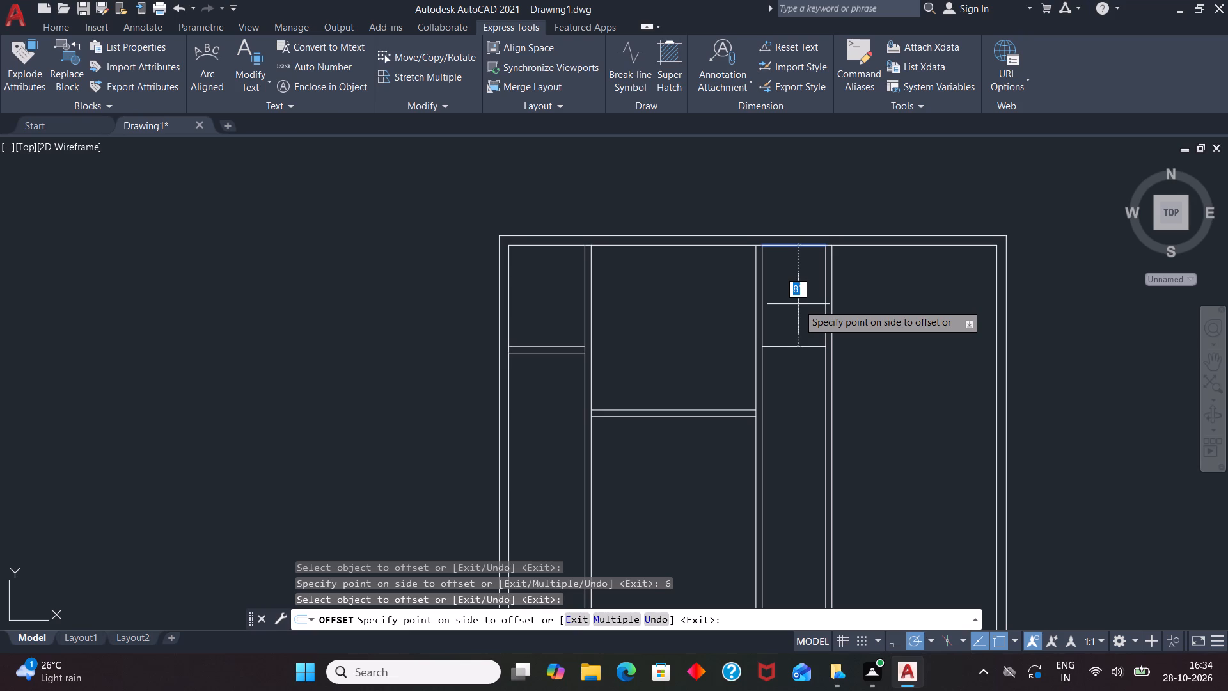
text(8')
key(Return)
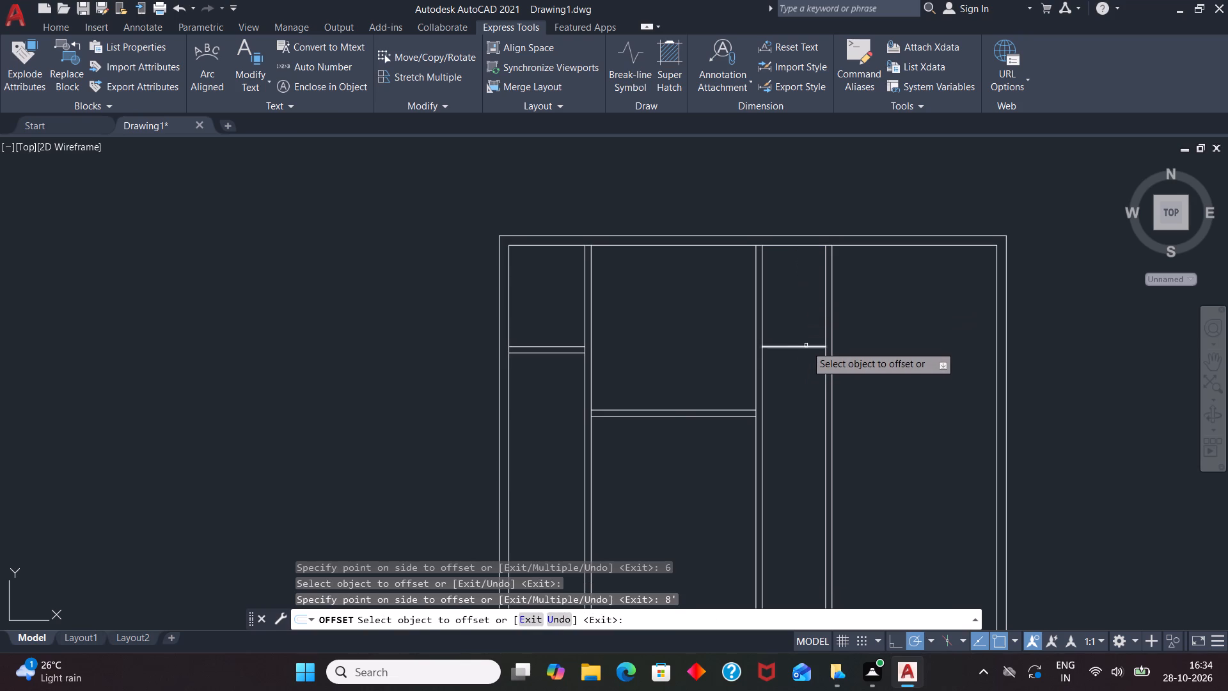
click(807, 344)
click(808, 347)
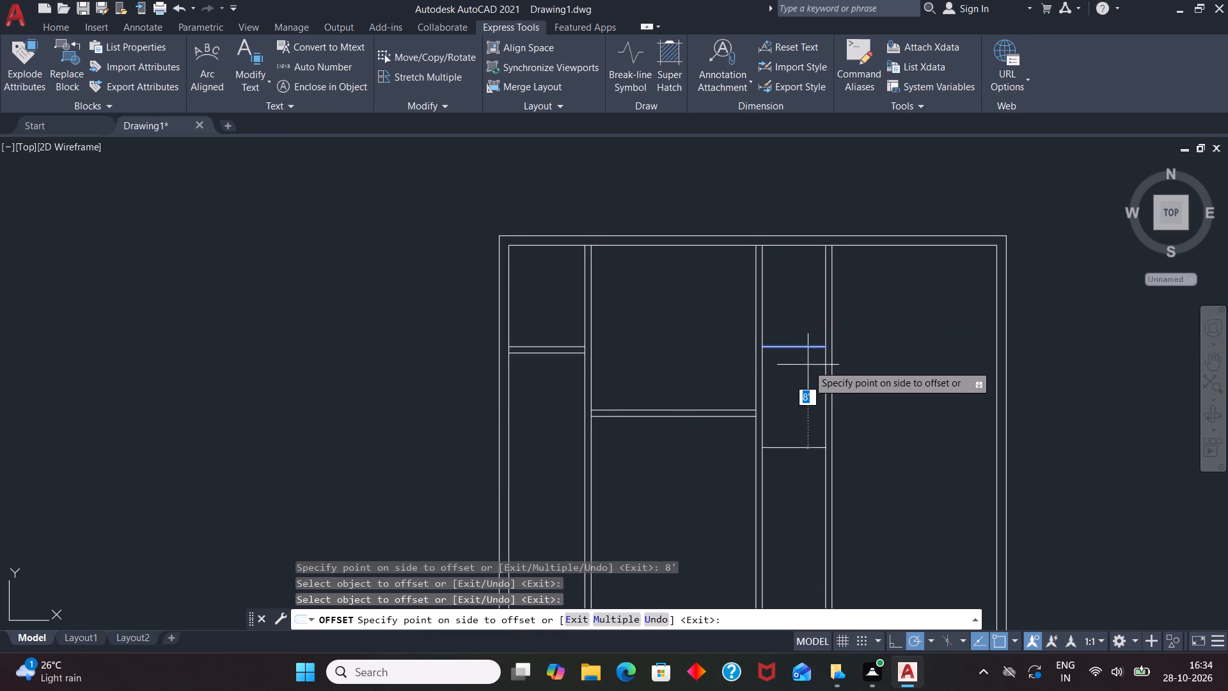
key(6)
key(Return)
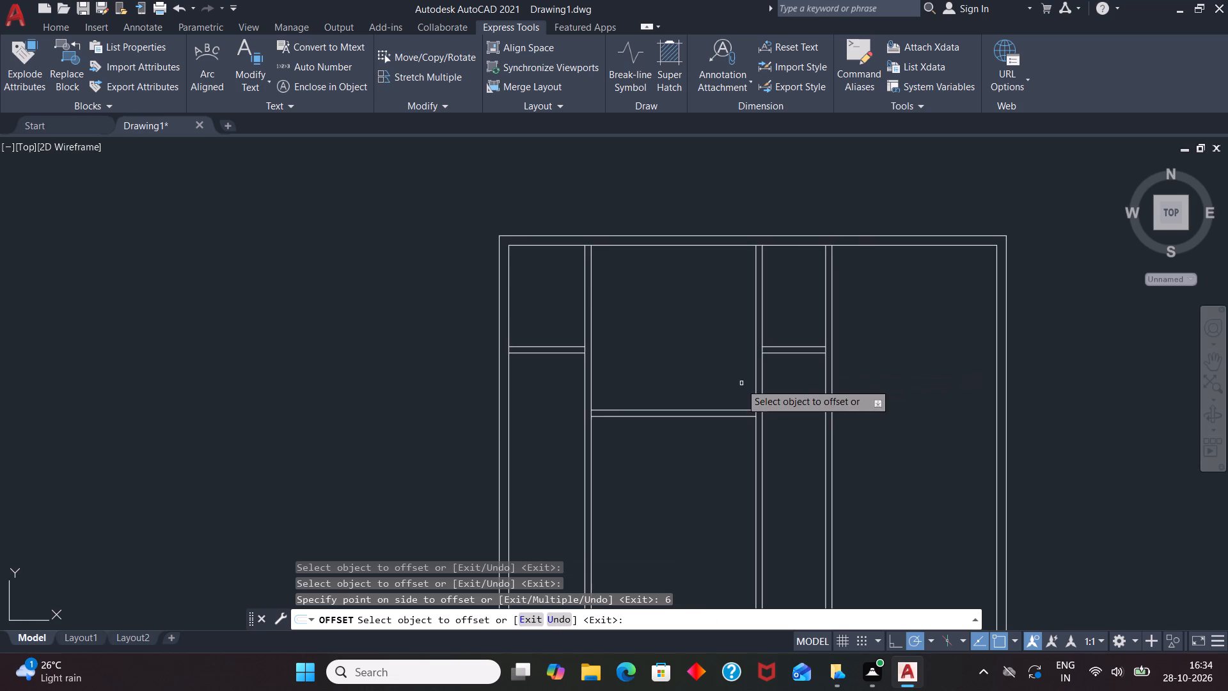
Form a 6" cross partition in the rightmost room by offsetting its top inner segment 13' down, and that line another 6".
scroll(612, 359, down, 1)
scroll(812, 290, up, 2)
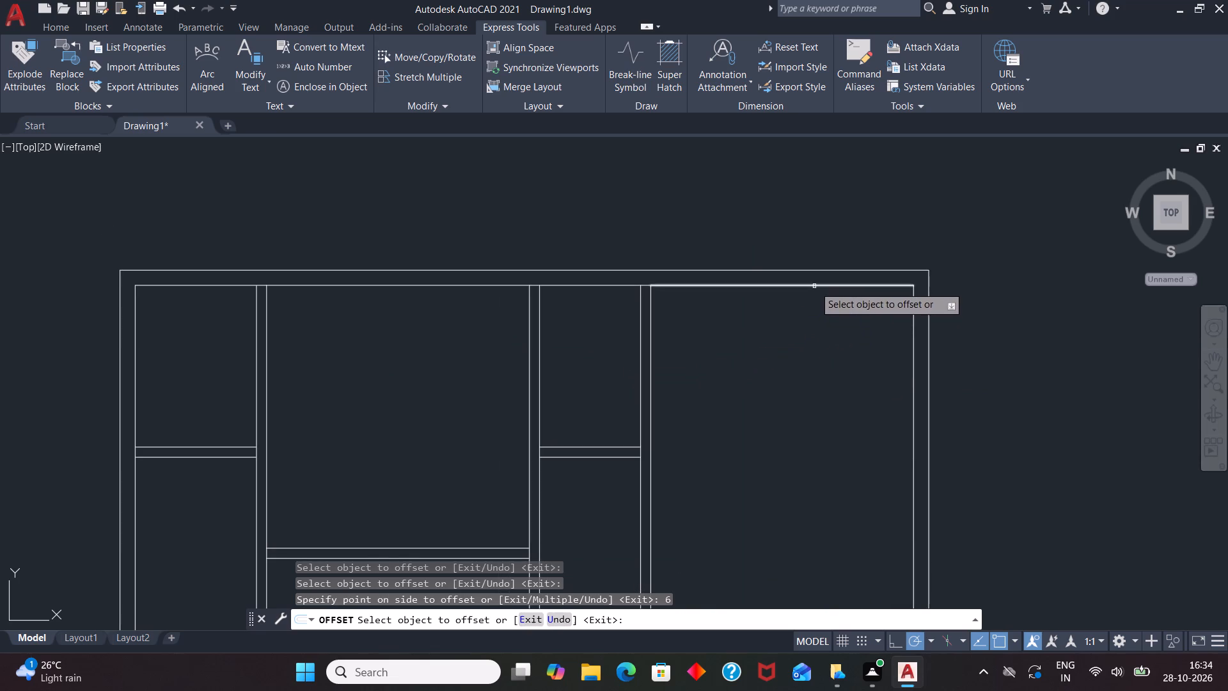
click(814, 286)
text(13')
key(Return)
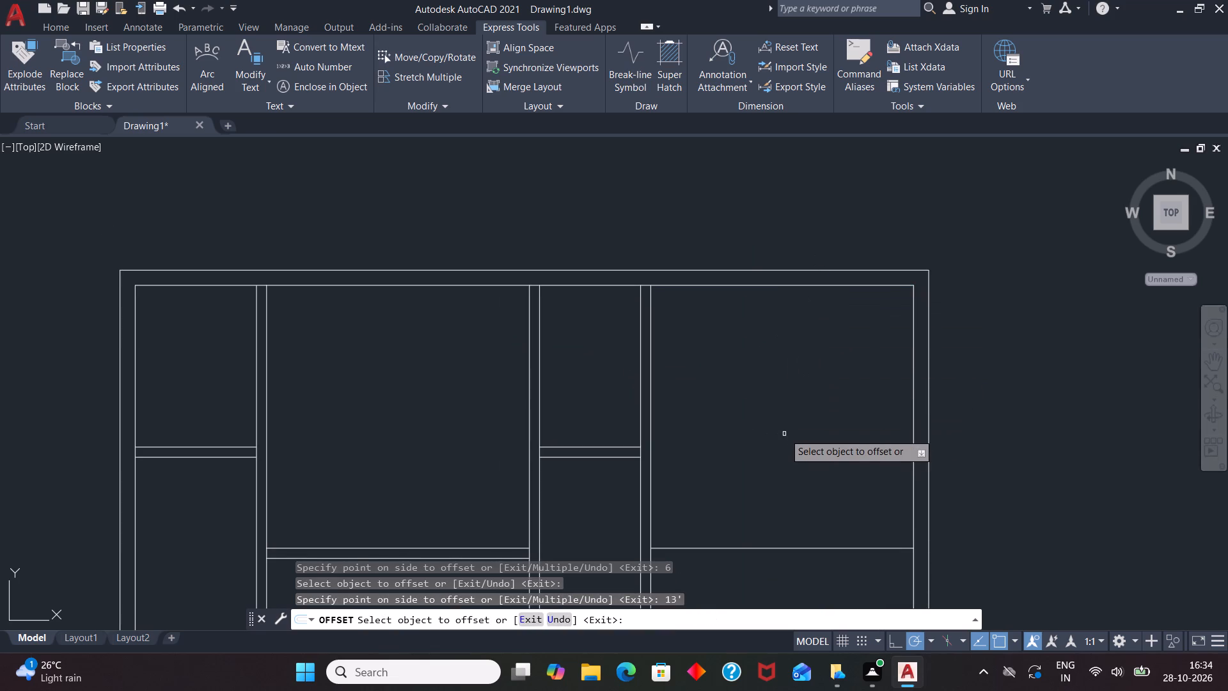
scroll(775, 351, down, 1)
click(794, 475)
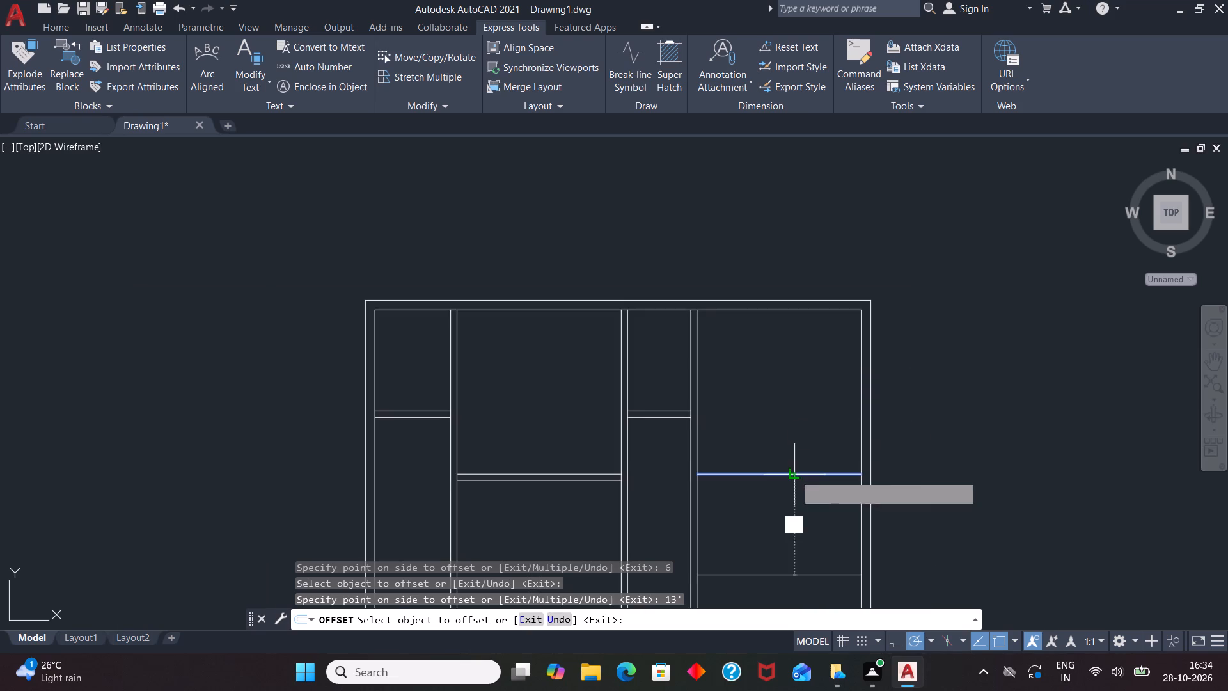
key(6)
key(Return)
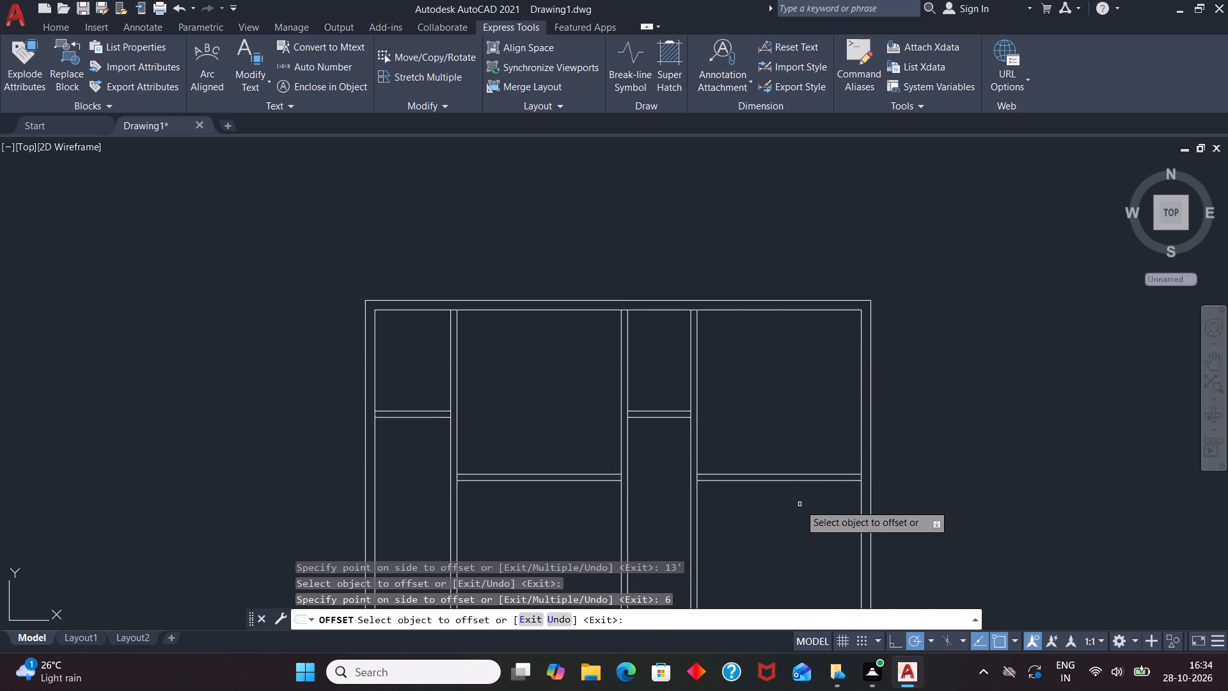
key(space)
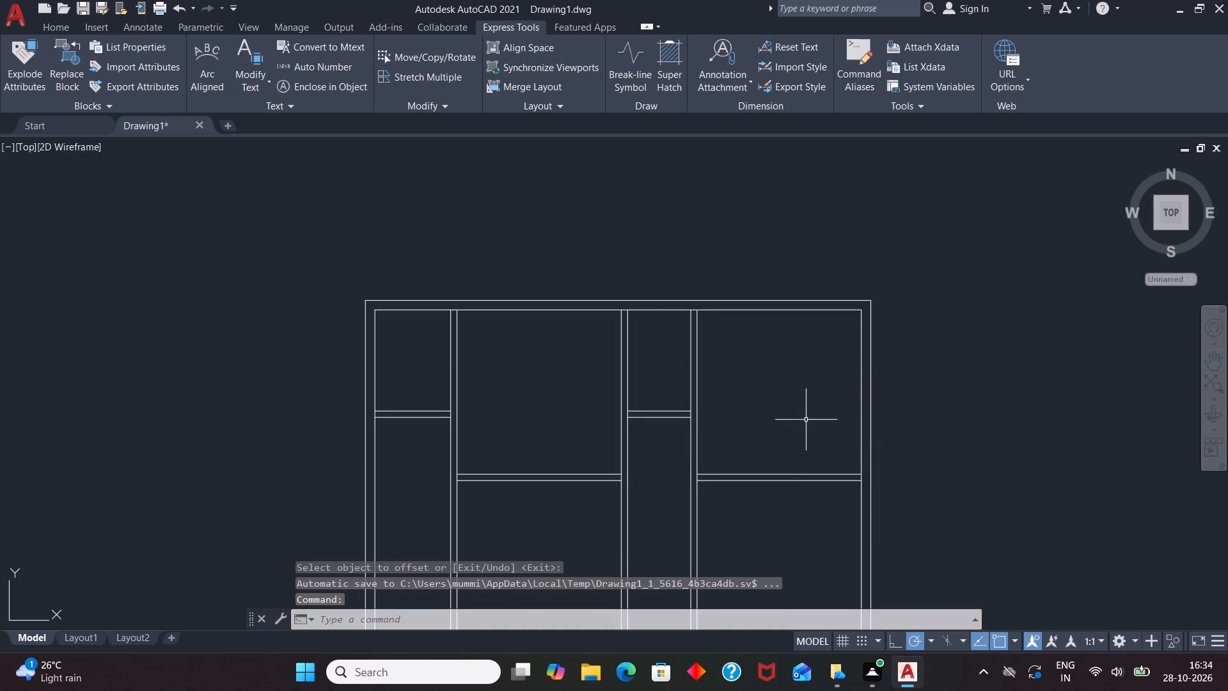
Draw a door jamb line across the leftmost room's cross partition, tracked 6" from its right end.
scroll(806, 422, down, 1)
scroll(812, 491, down, 1)
scroll(674, 441, up, 3)
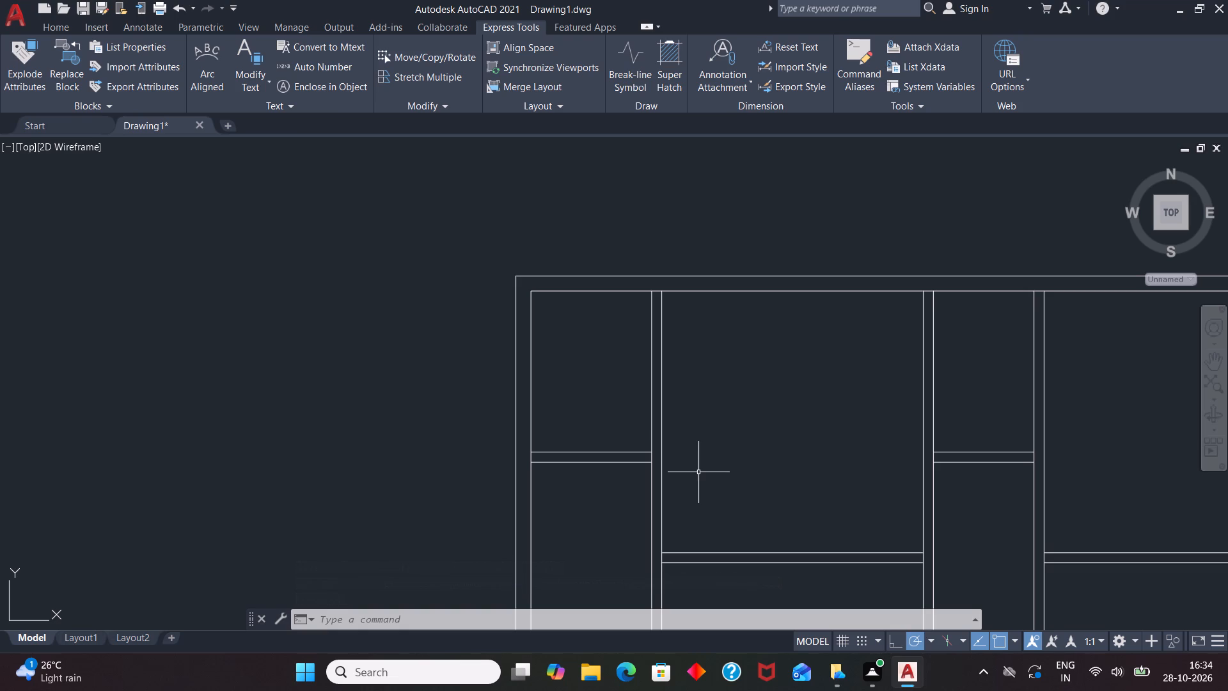
key(l)
key(Return)
text(TK)
key(Return)
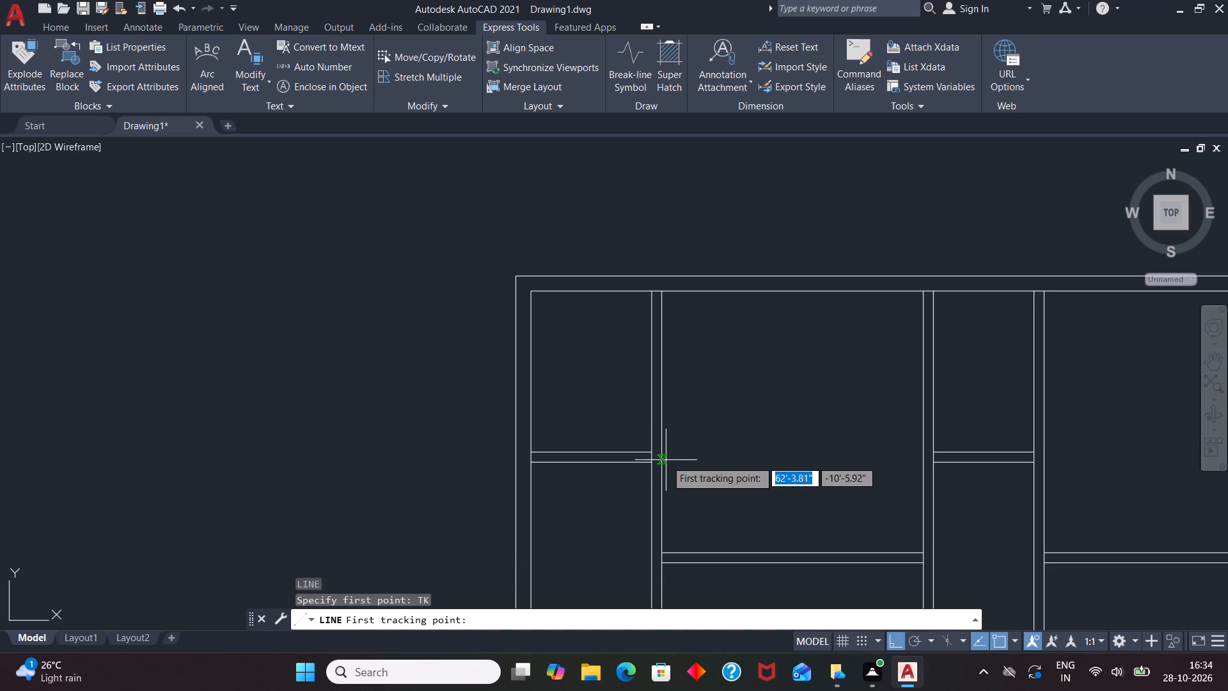
click(654, 451)
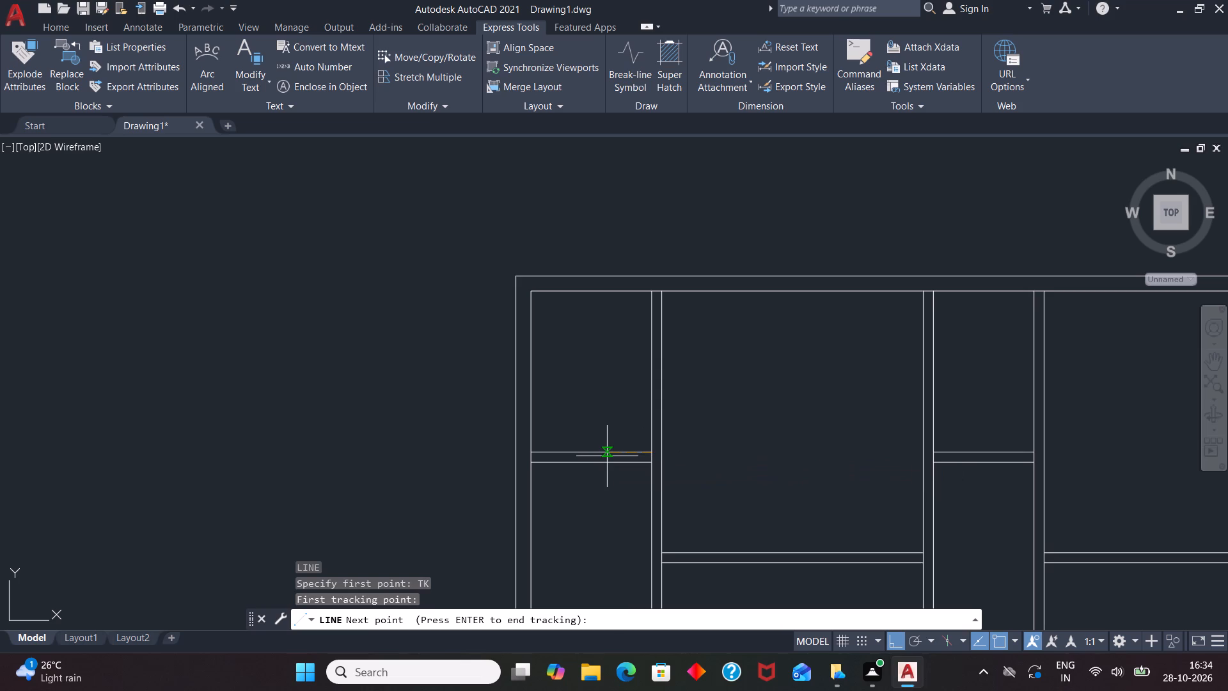
key(6)
key(Return)
key(Return)
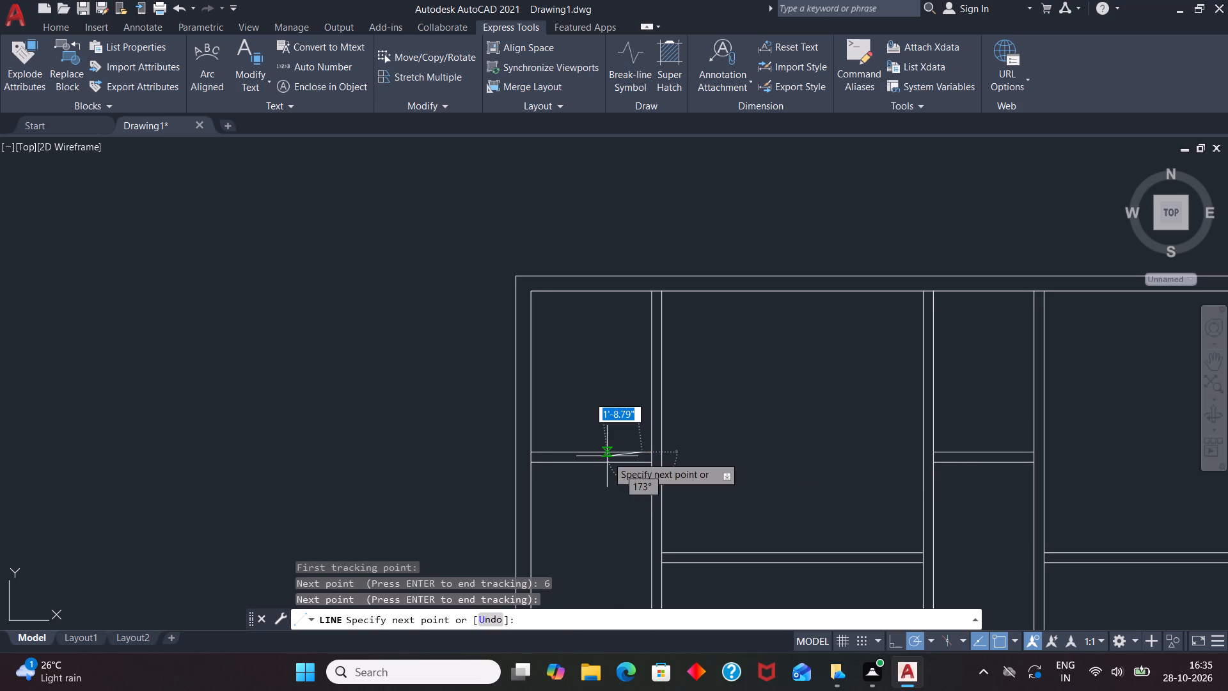
scroll(623, 465, up, 2)
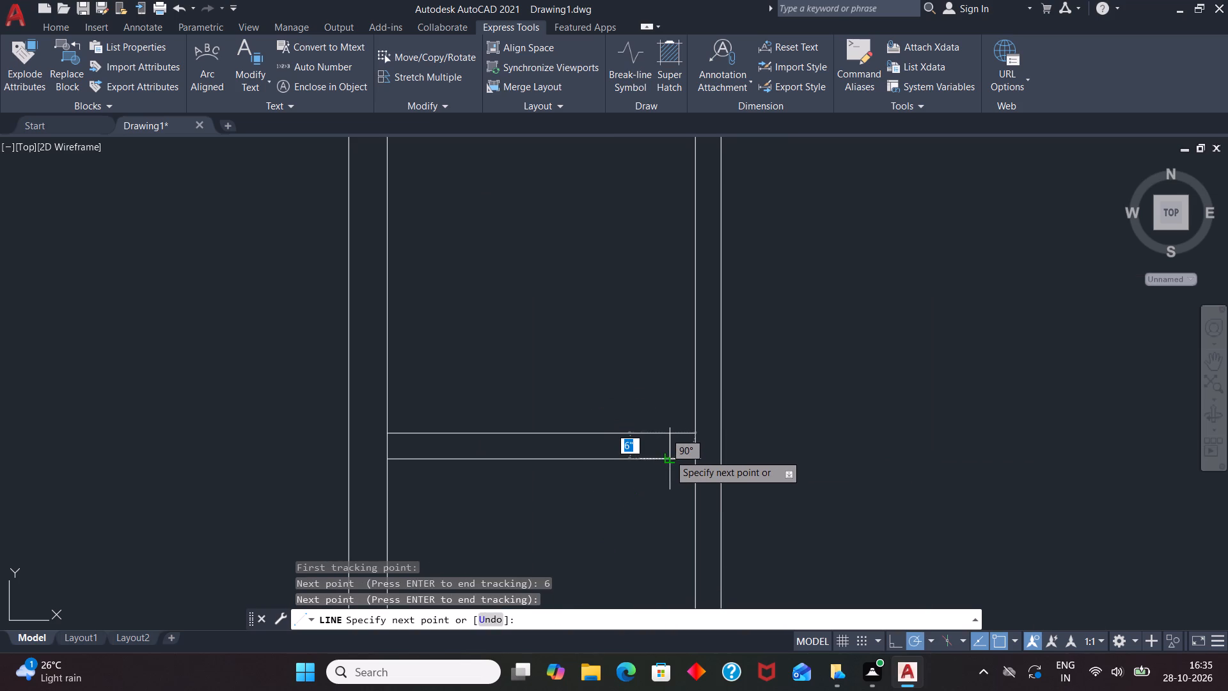
click(669, 452)
key(space)
Offset the jamb line 2'6" to the left to mark the other side of the door opening.
text(O)
key(Return)
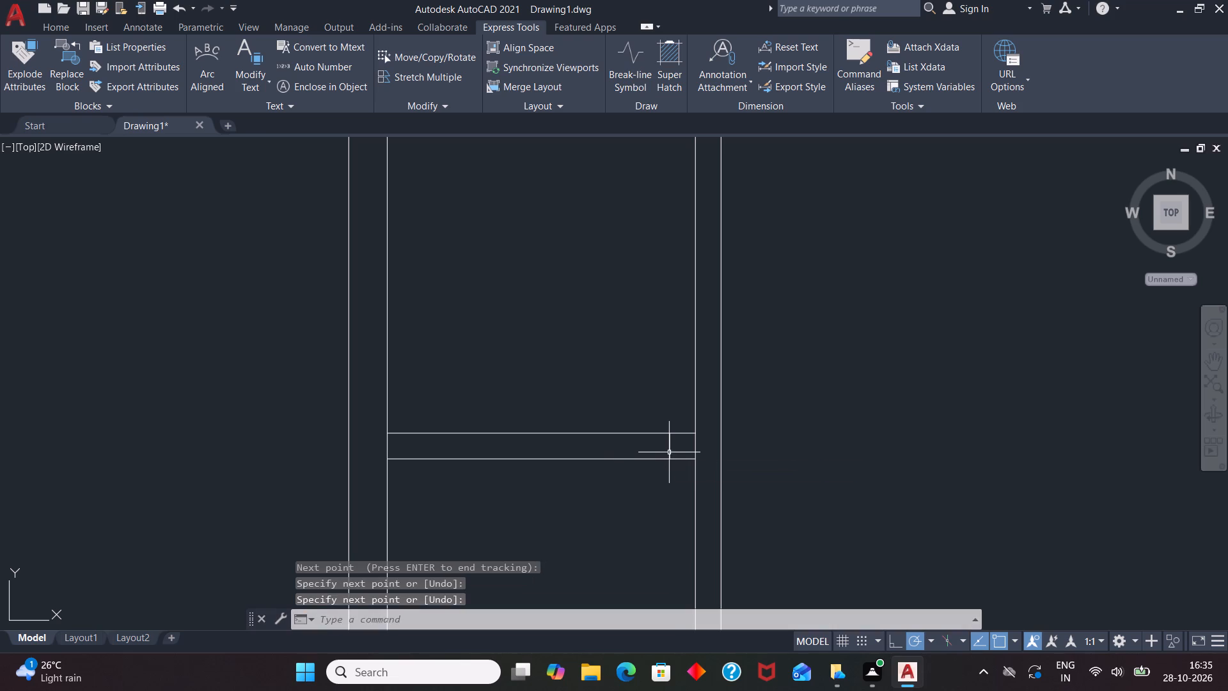
text(2'6")
key(Return)
click(669, 452)
click(606, 438)
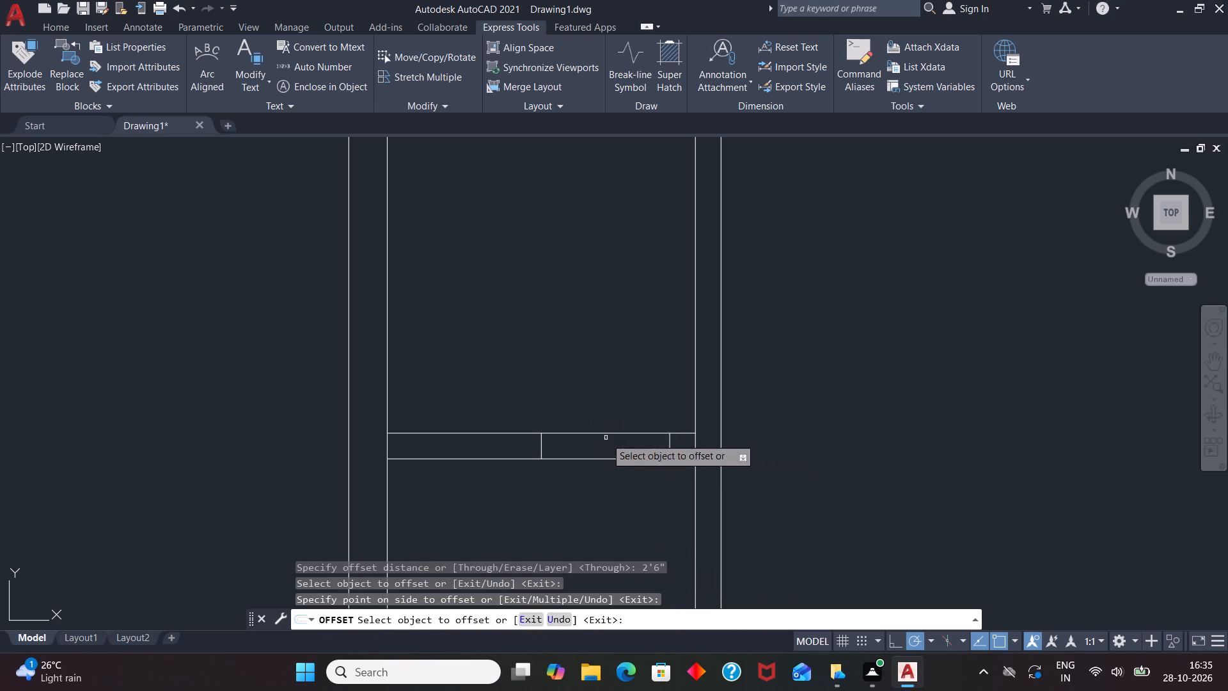
key(space)
Trim the upper line of the leftmost room's cross partition between the two jamb lines.
text(TR)
key(Return)
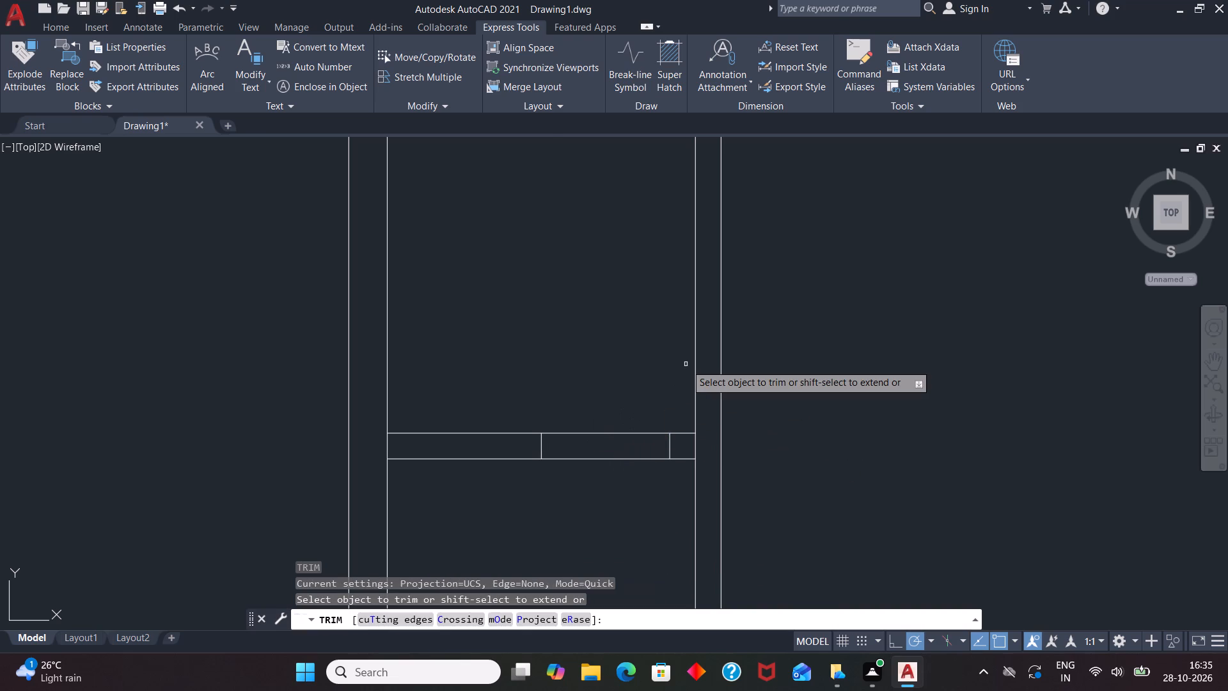
click(614, 434)
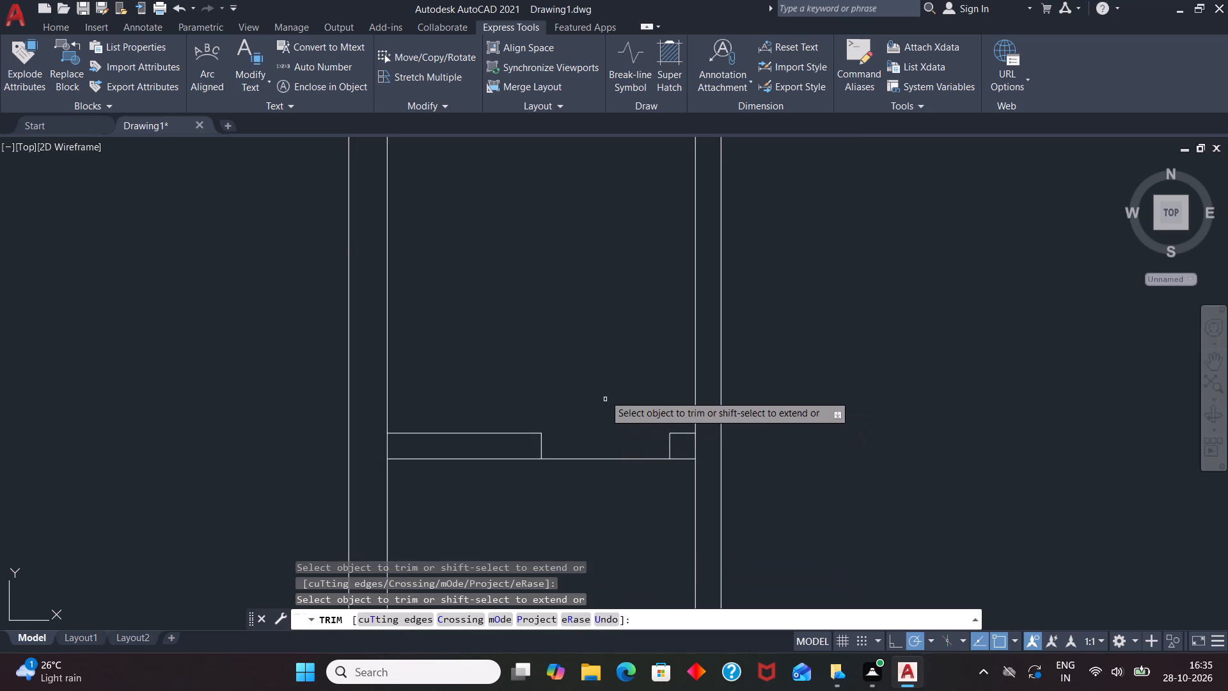
scroll(598, 386, down, 3)
key(space)
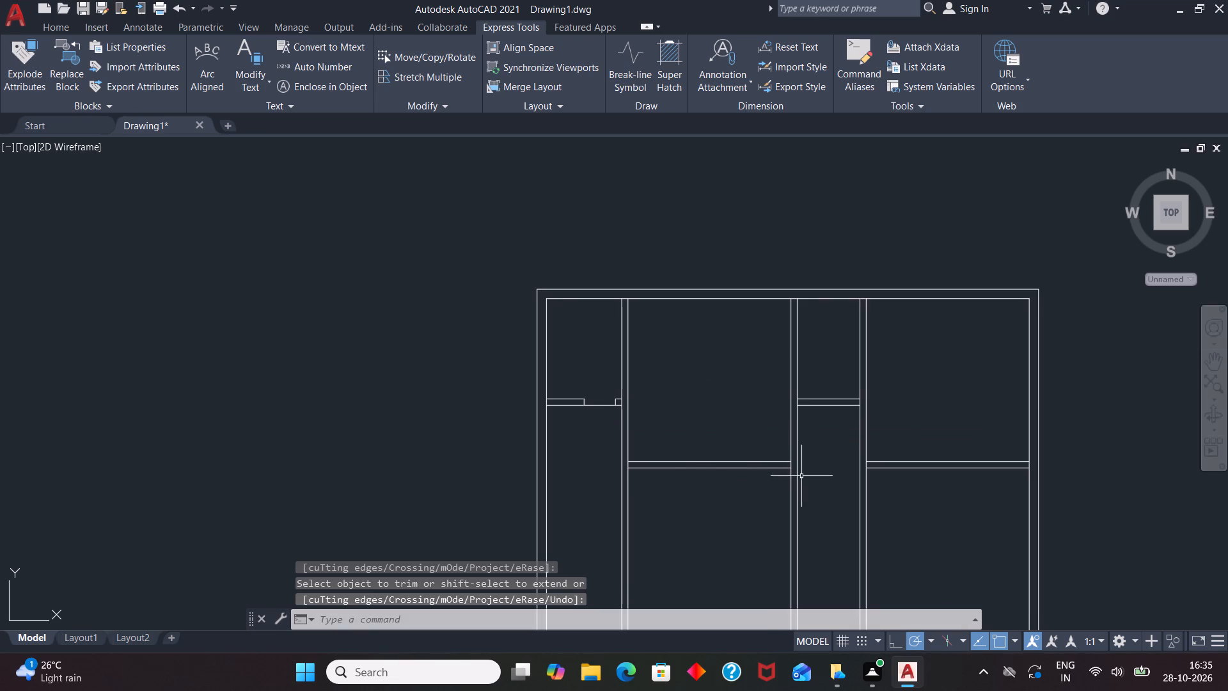
Draw a door jamb line across the vertical partition right of the second room, tracked 6" above that room's cross partition.
scroll(830, 476, up, 1)
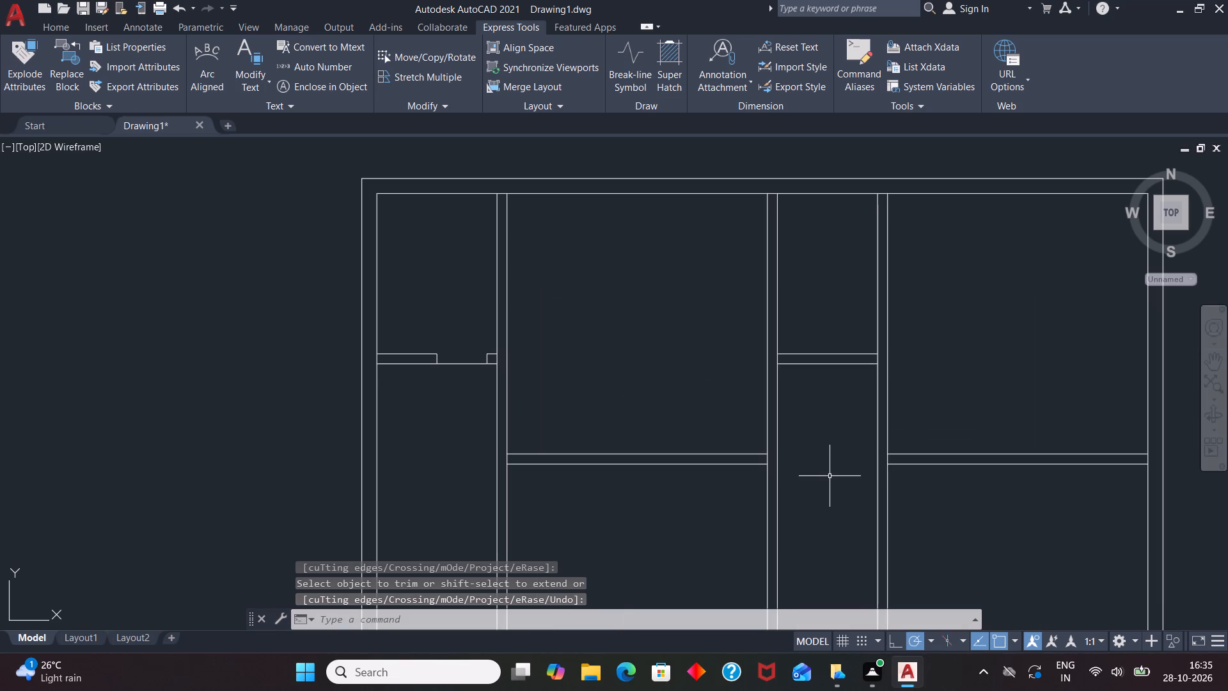
key(l)
key(Return)
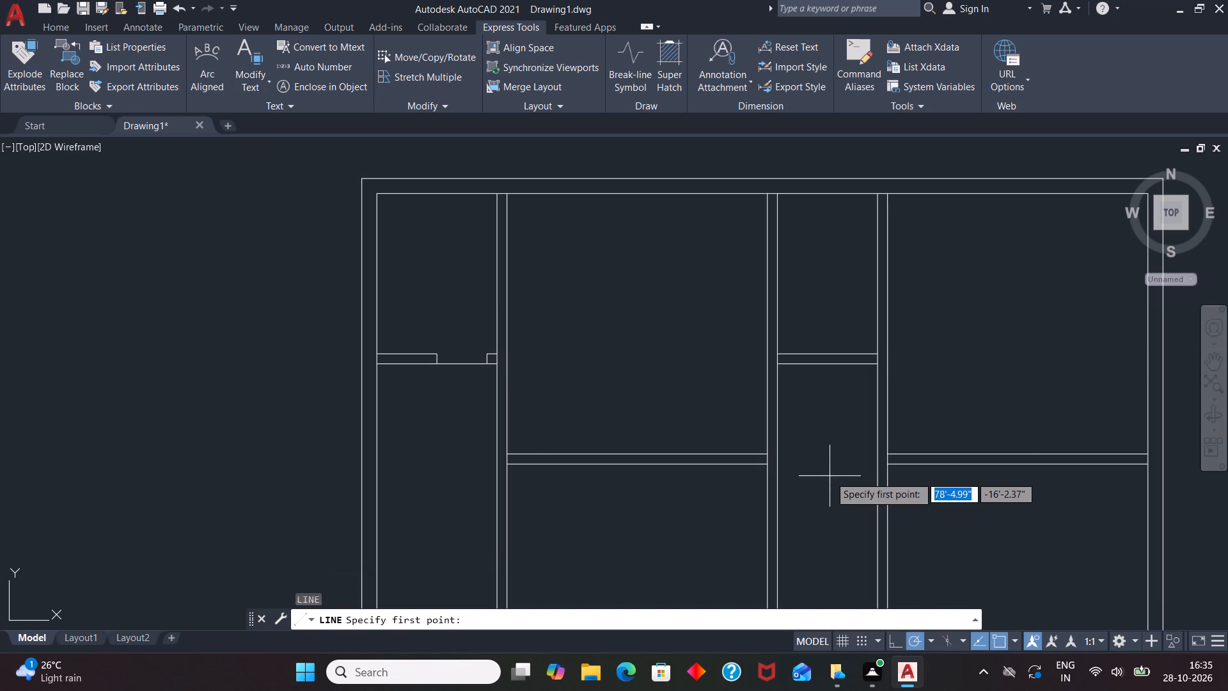
text(TK)
key(Return)
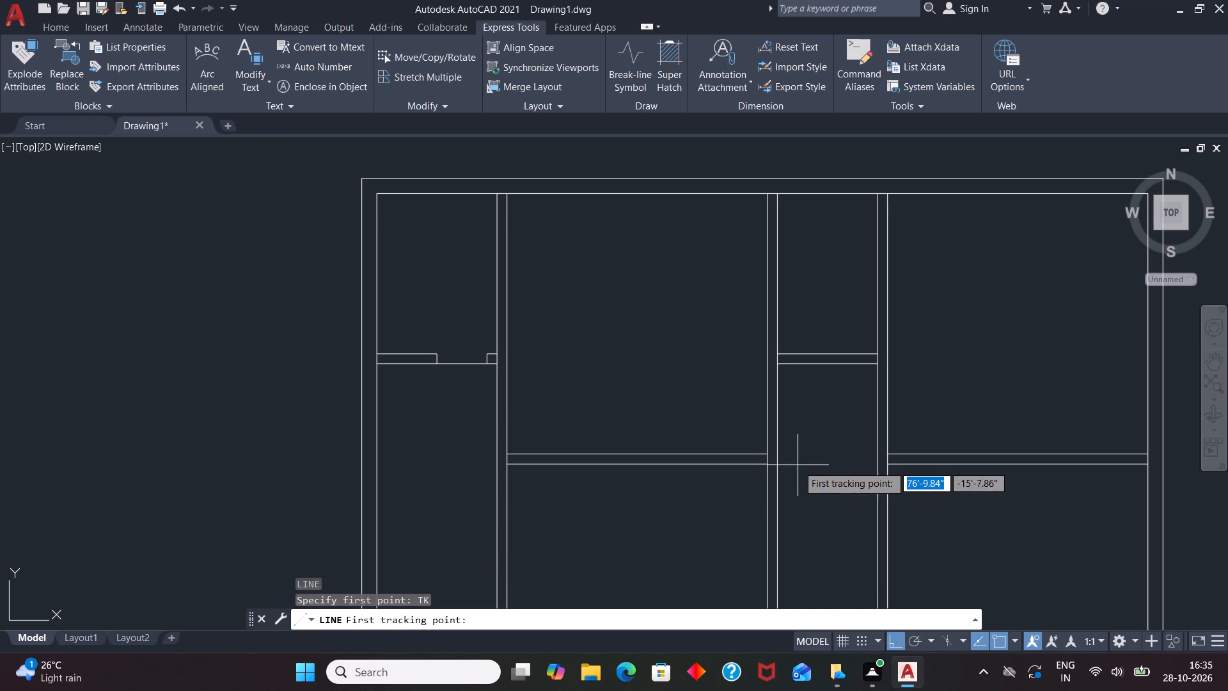
click(768, 455)
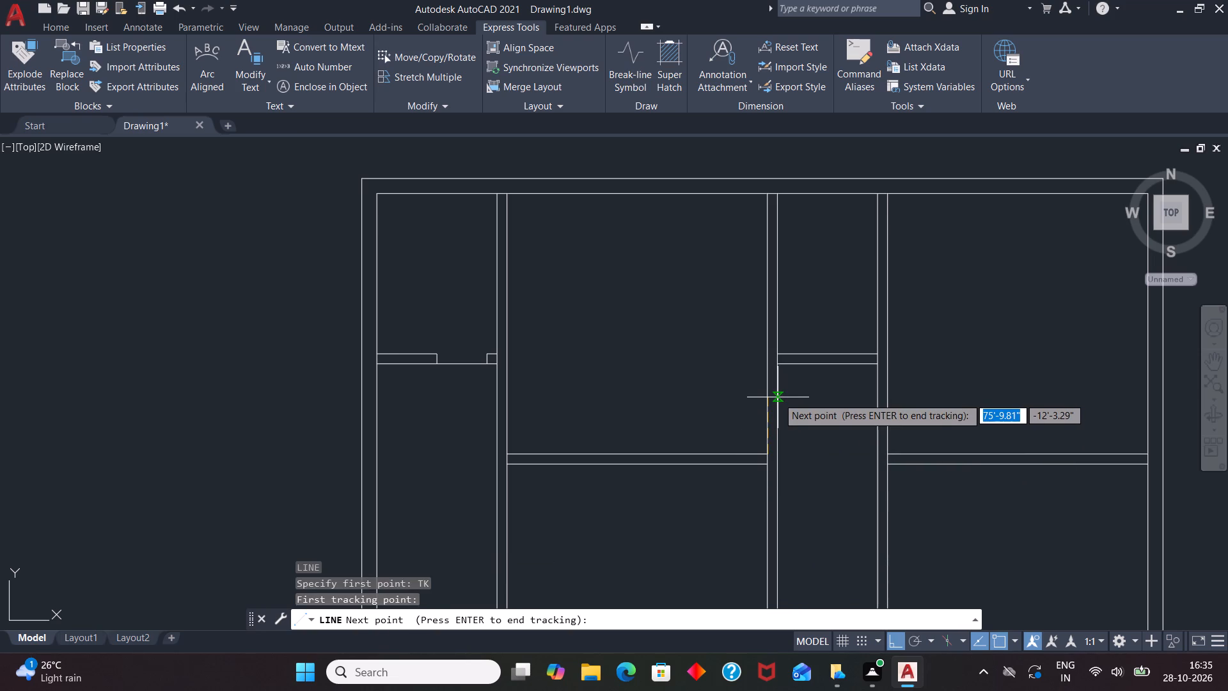
key(6)
key(Return)
key(Return)
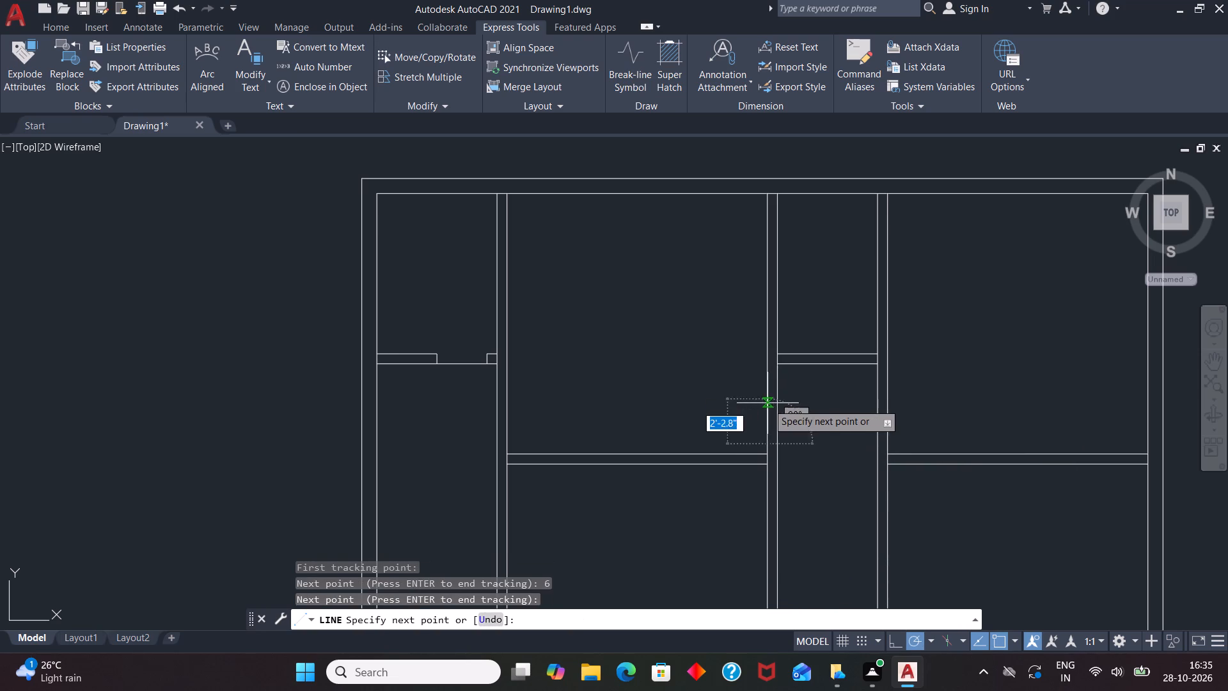
scroll(771, 431, up, 3)
click(797, 488)
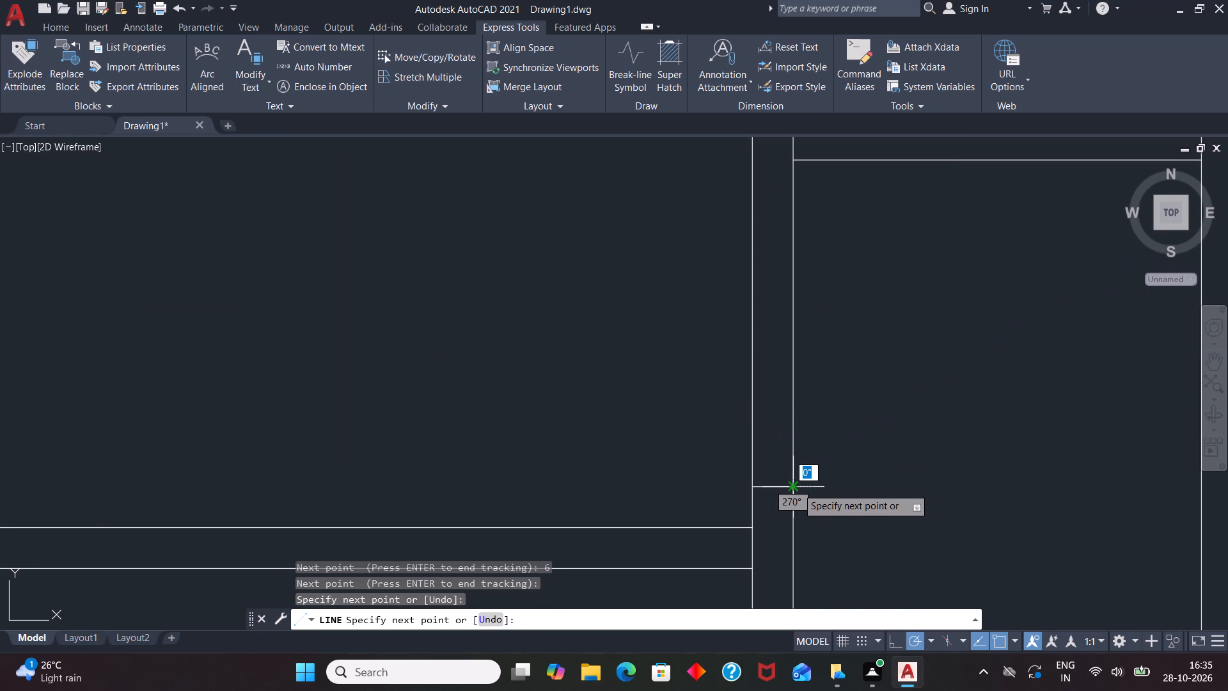
key(space)
Offset the new jamb line 3' upward to mark the other side of the door opening.
text(O)
key(Return)
text(3')
key(Return)
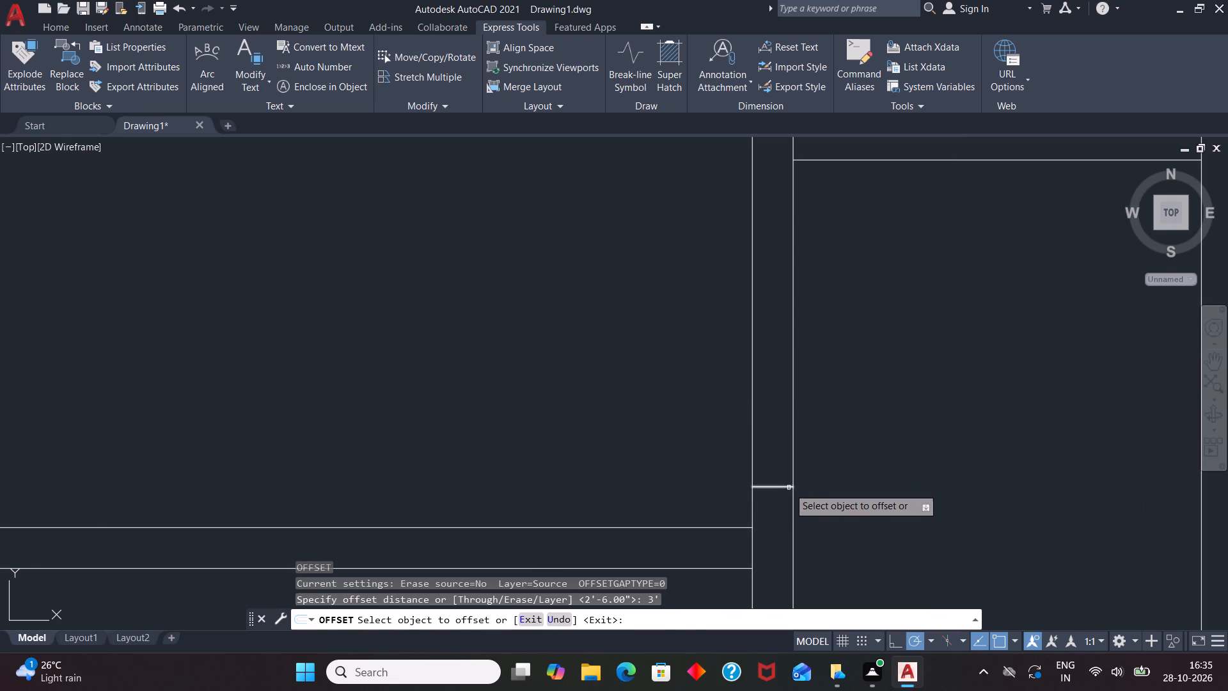
click(789, 488)
click(794, 392)
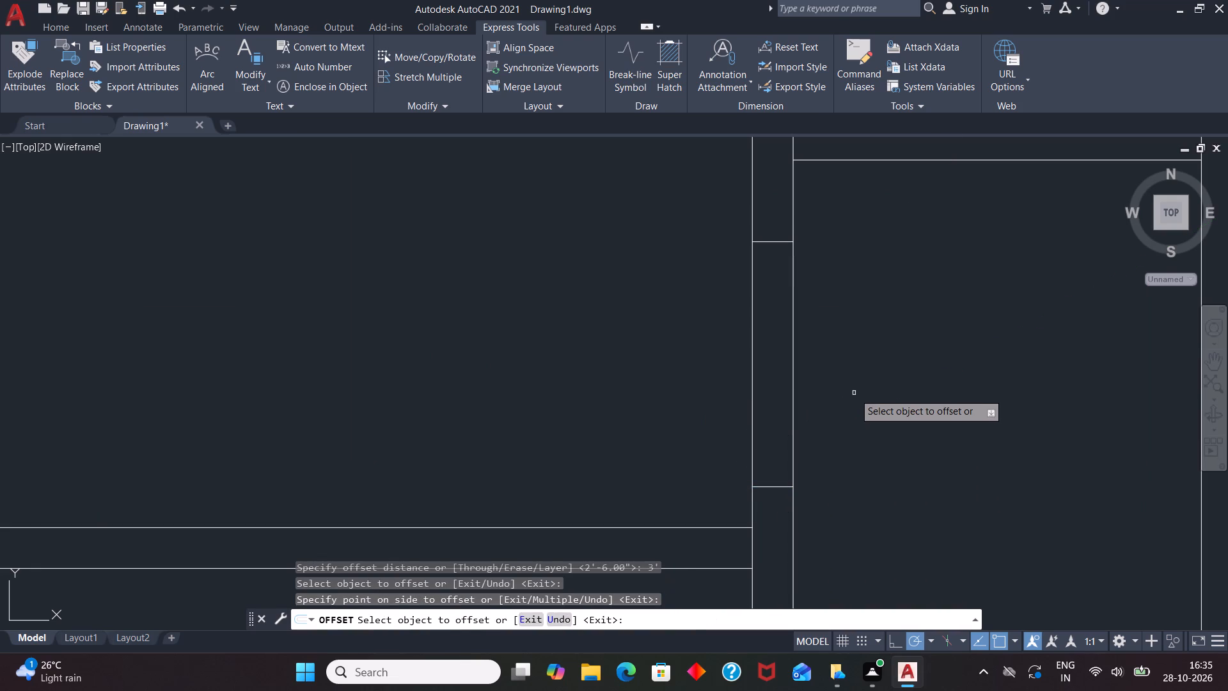
key(space)
scroll(787, 377, down, 2)
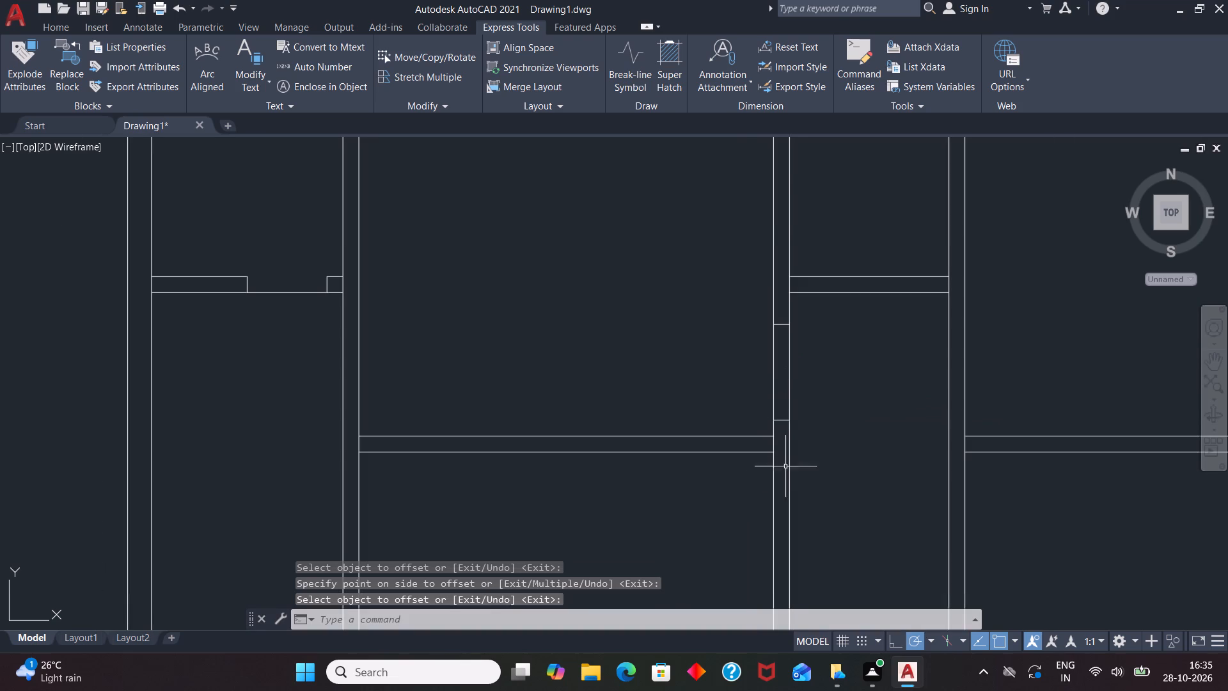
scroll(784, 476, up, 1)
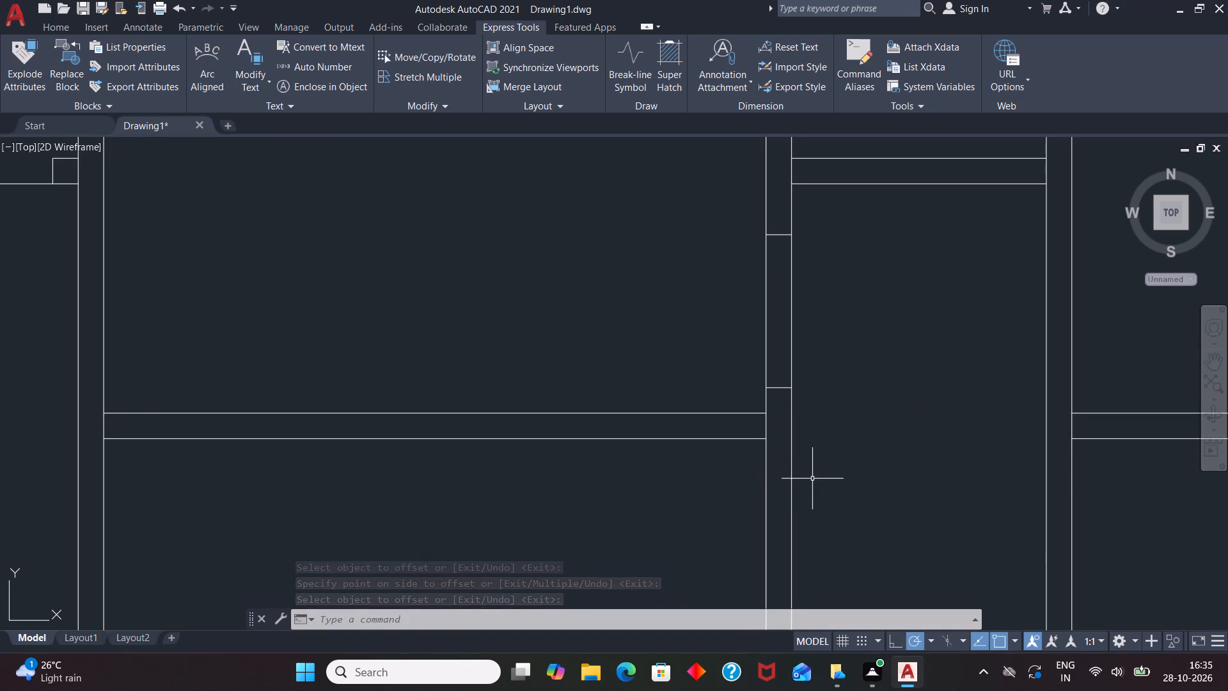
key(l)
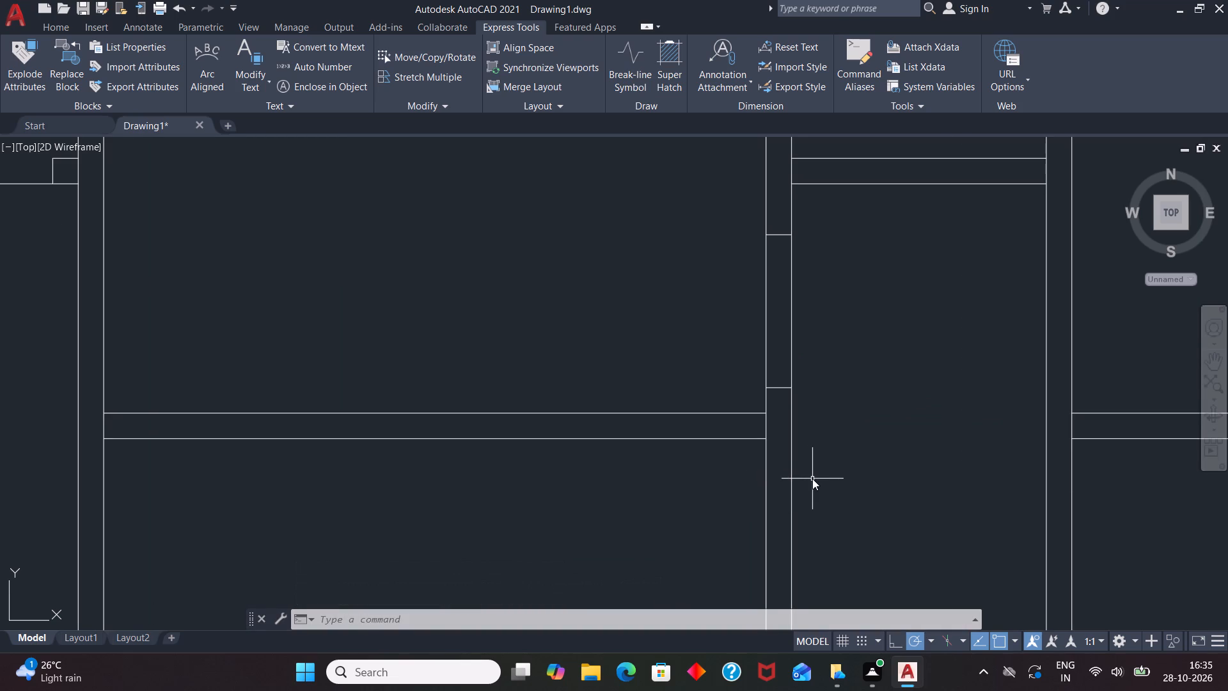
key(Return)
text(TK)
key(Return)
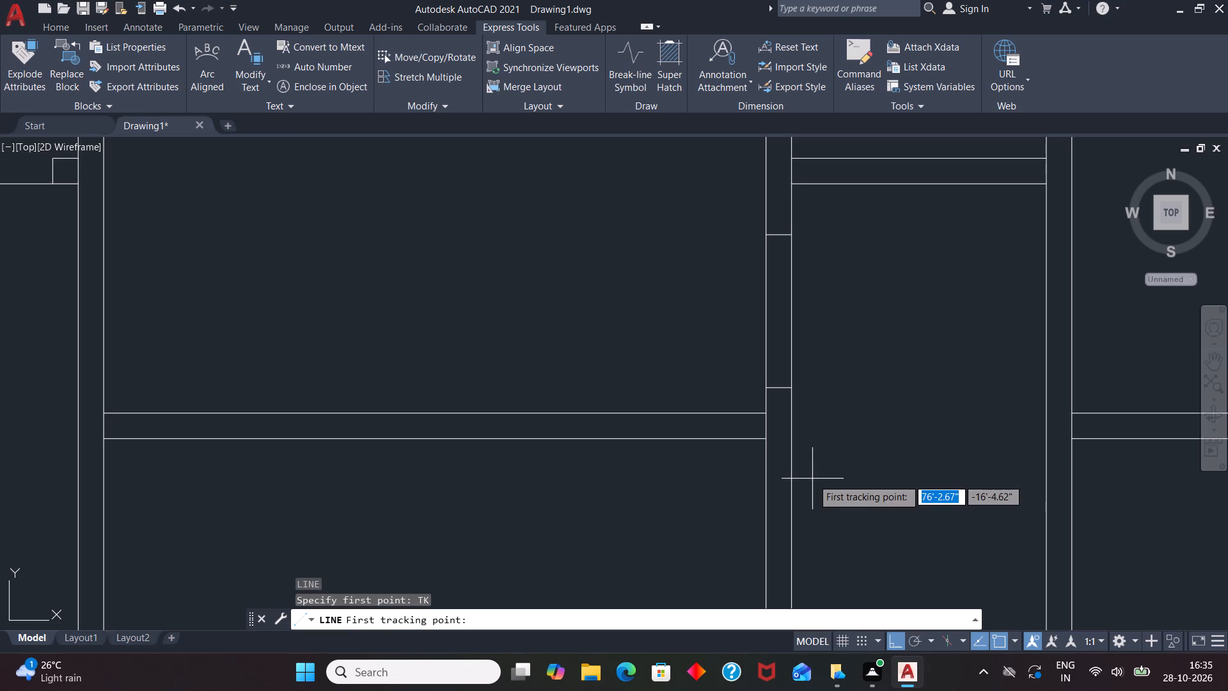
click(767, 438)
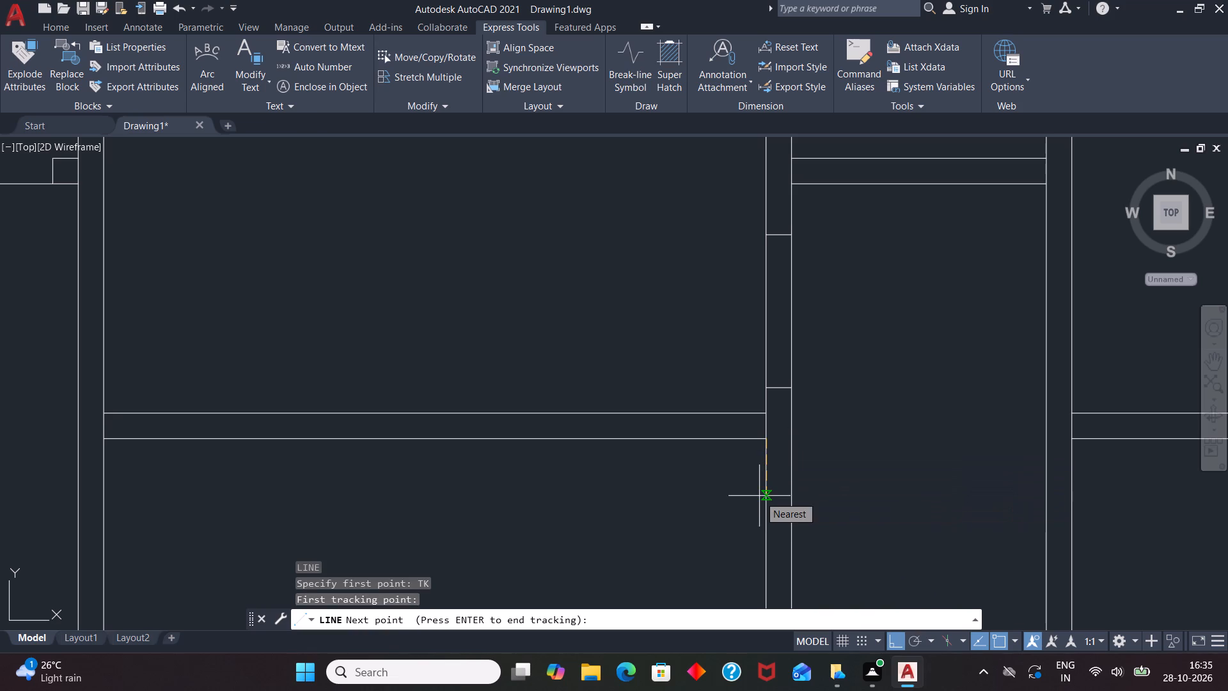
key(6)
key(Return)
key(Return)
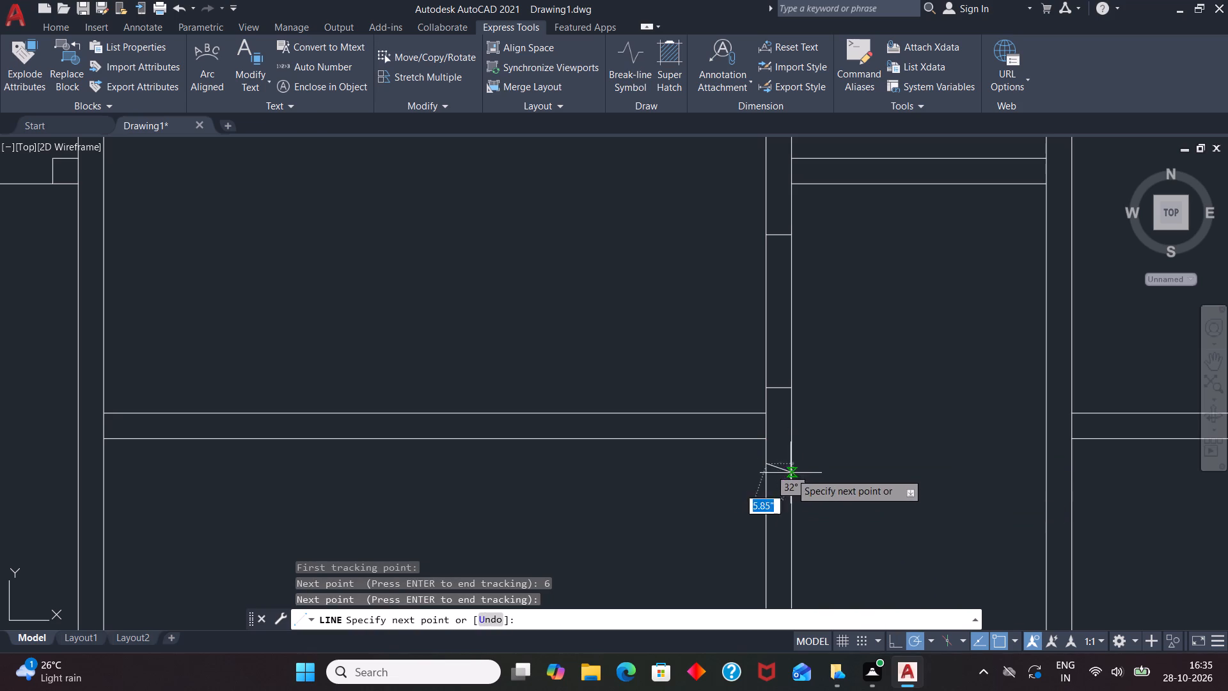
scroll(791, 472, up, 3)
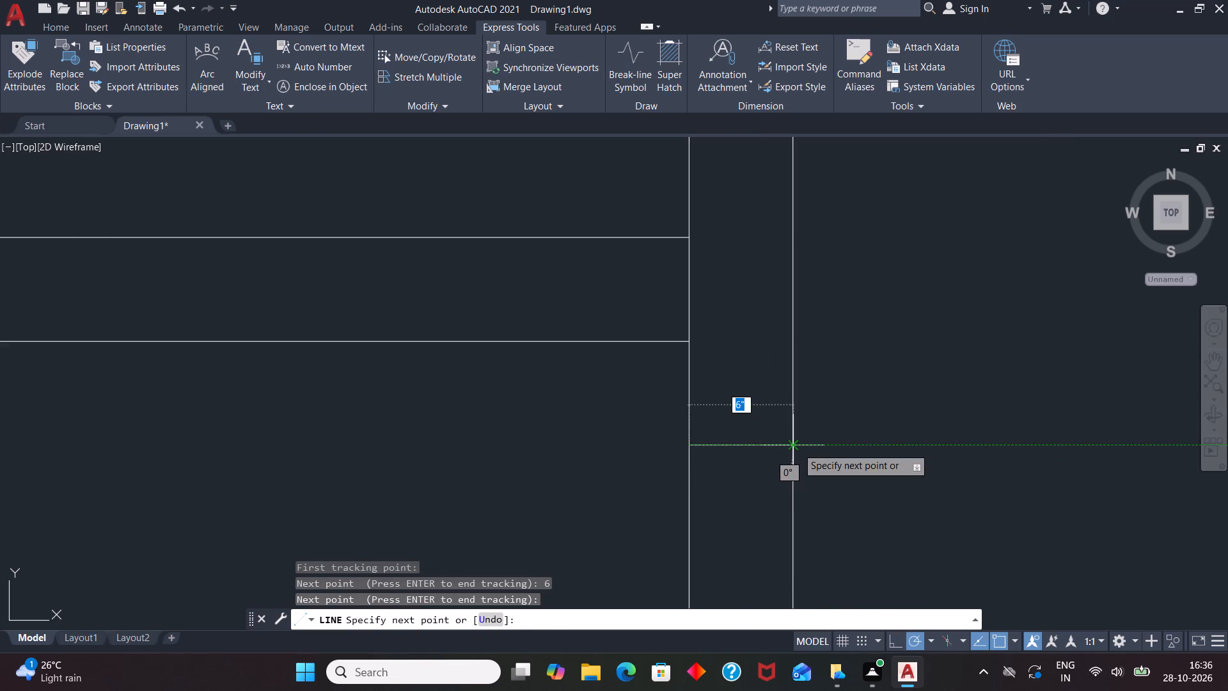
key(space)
Draw a jamb line across the same vertical partition, tracked 6" below the lower line of the second room's cross partition.
key(l)
key(Return)
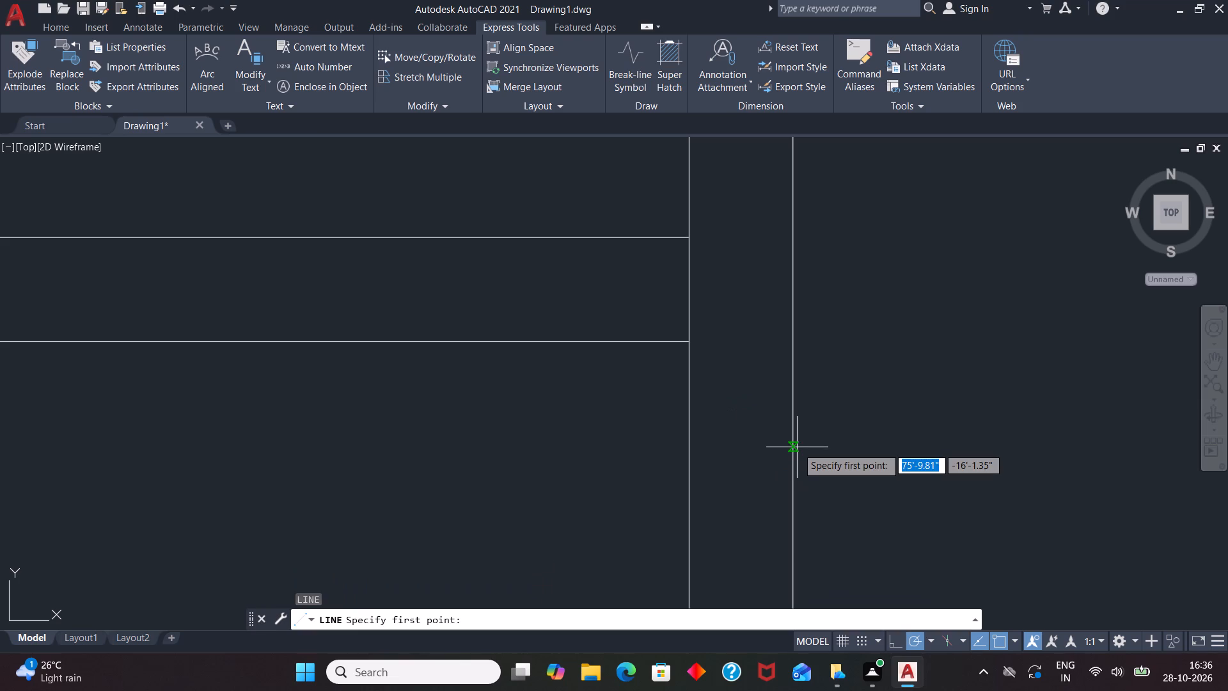
text(TK)
key(Return)
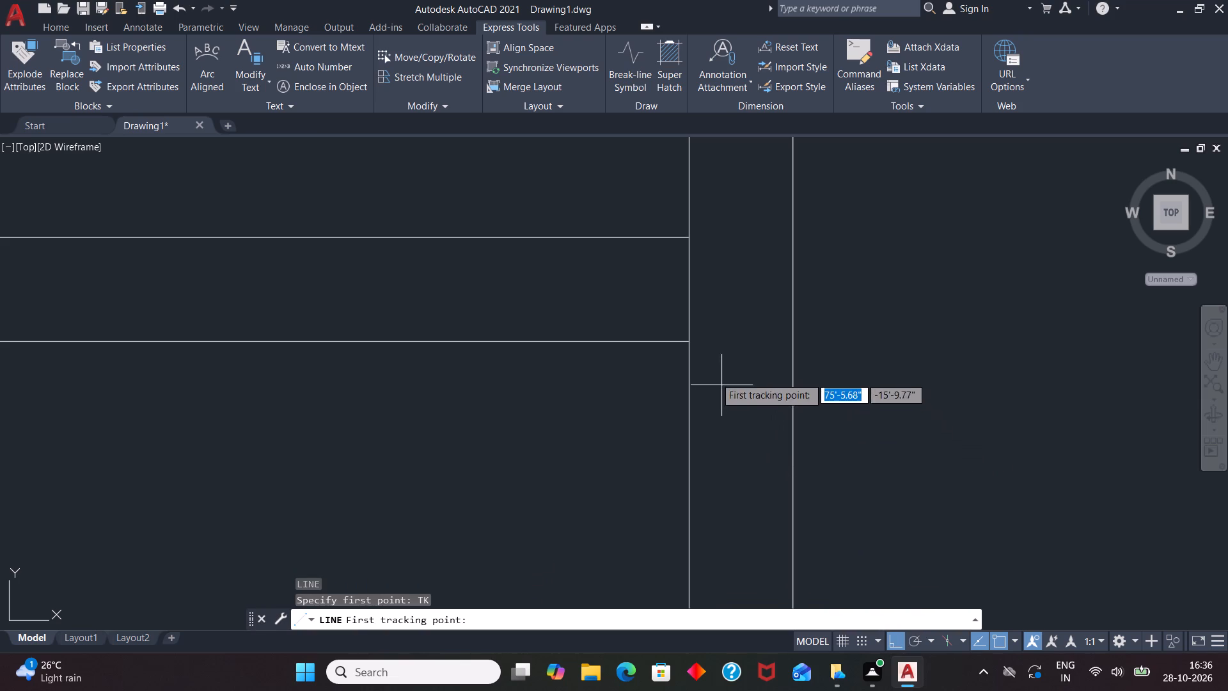
click(688, 340)
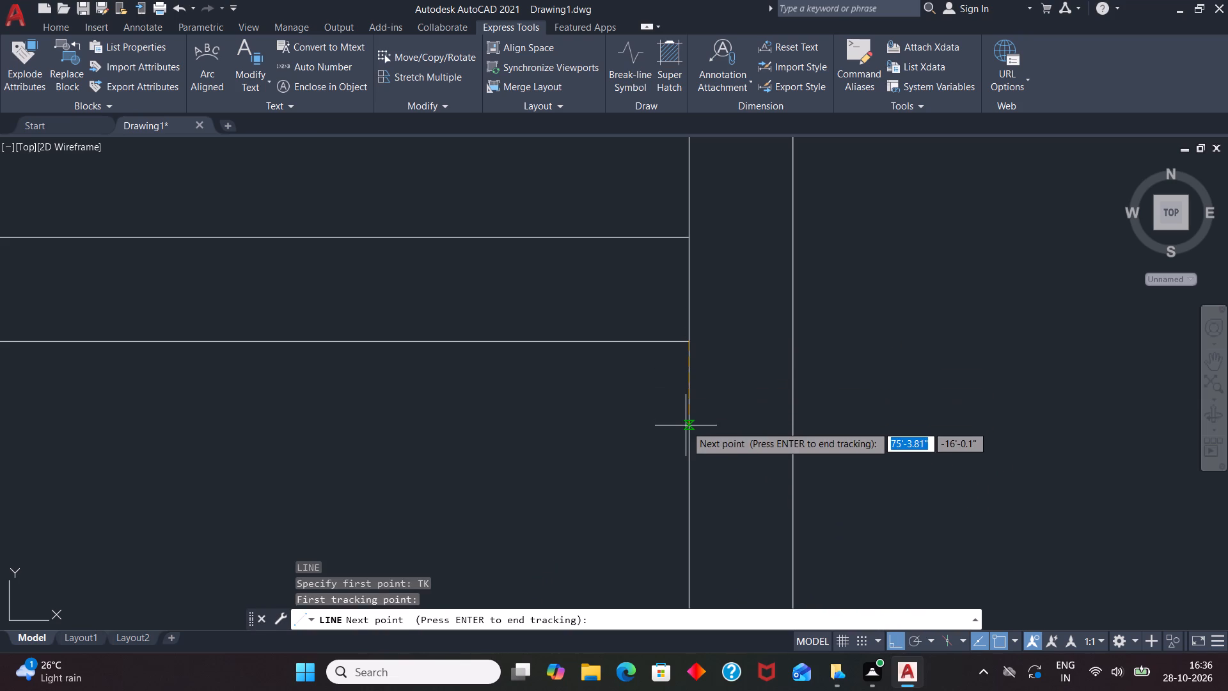
key(6)
key(Return)
key(Return)
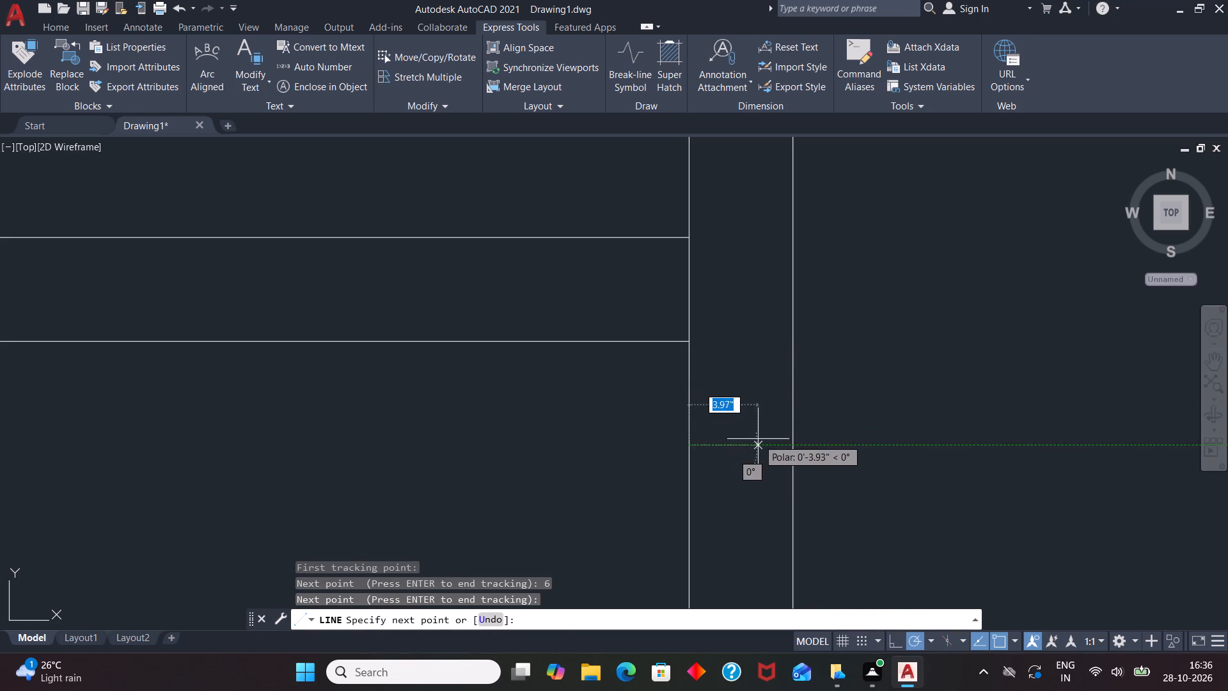
click(792, 445)
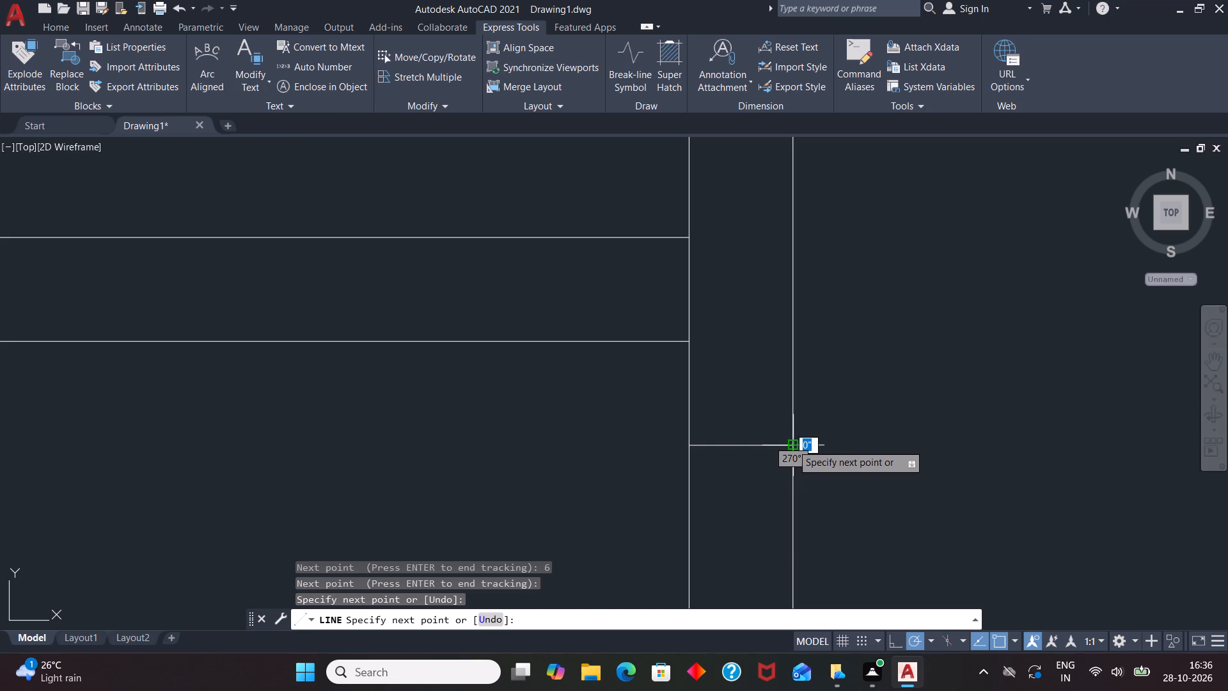
key(space)
Trim the vertical partition's left line between the two lines of the second room's cross partition to open the wall junction.
text(TR)
key(Return)
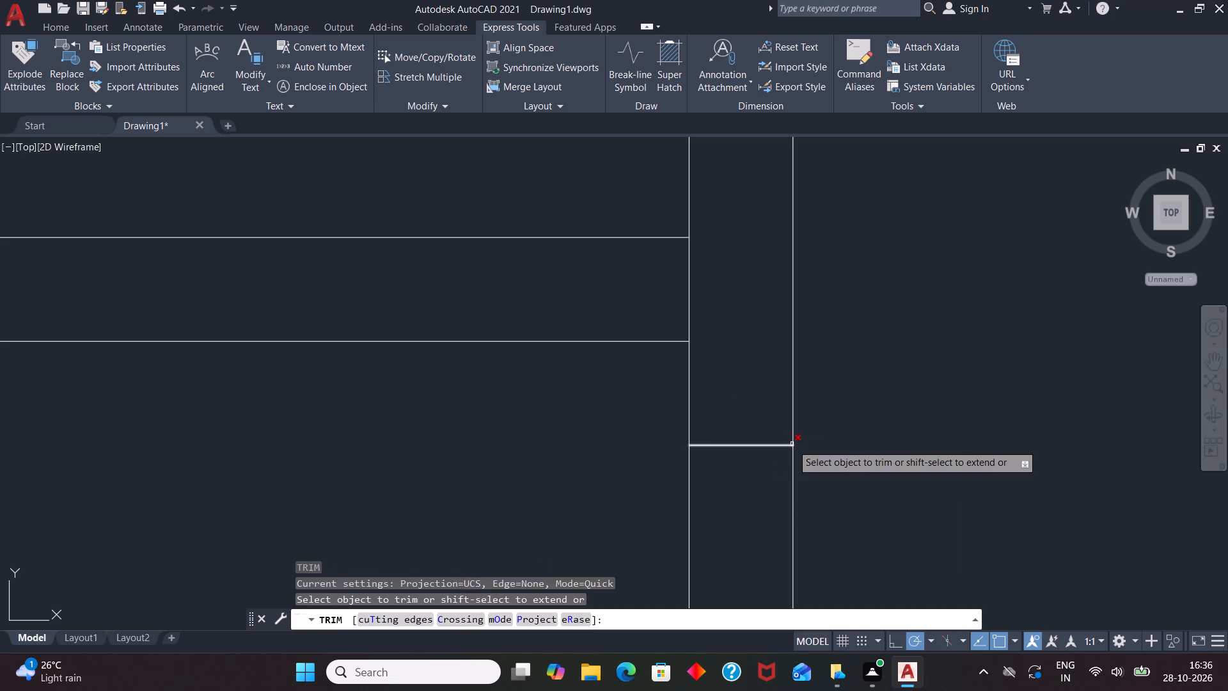
click(690, 289)
scroll(714, 308, down, 4)
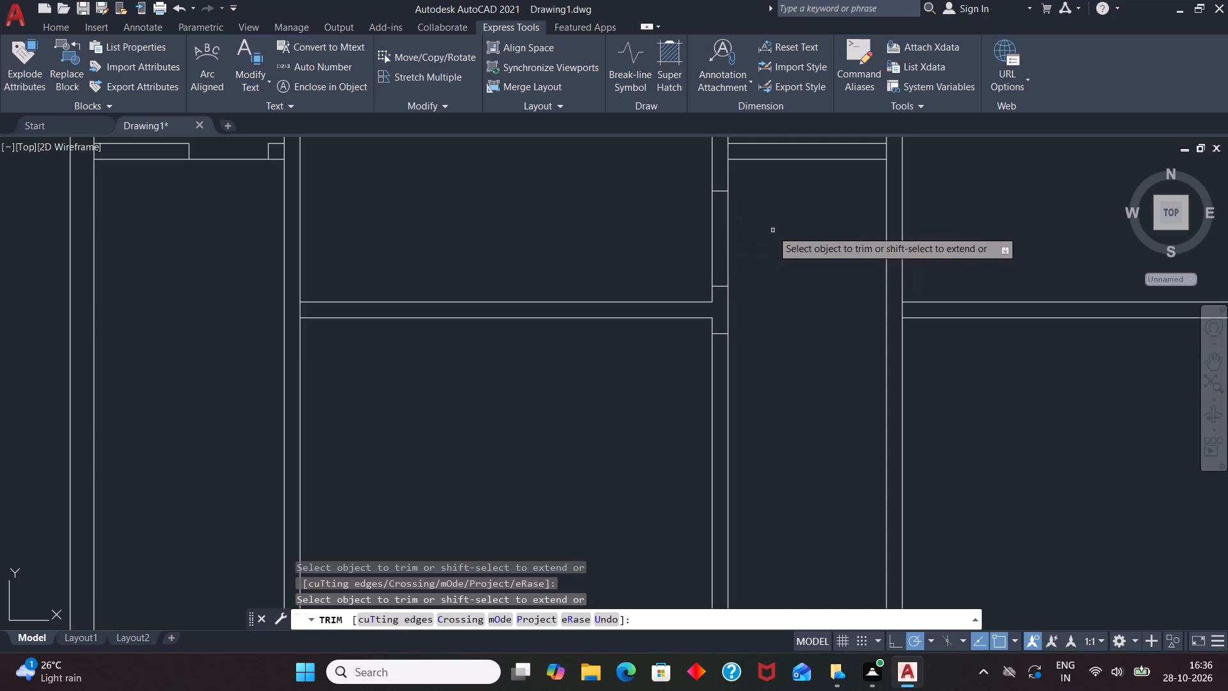
scroll(767, 246, down, 2)
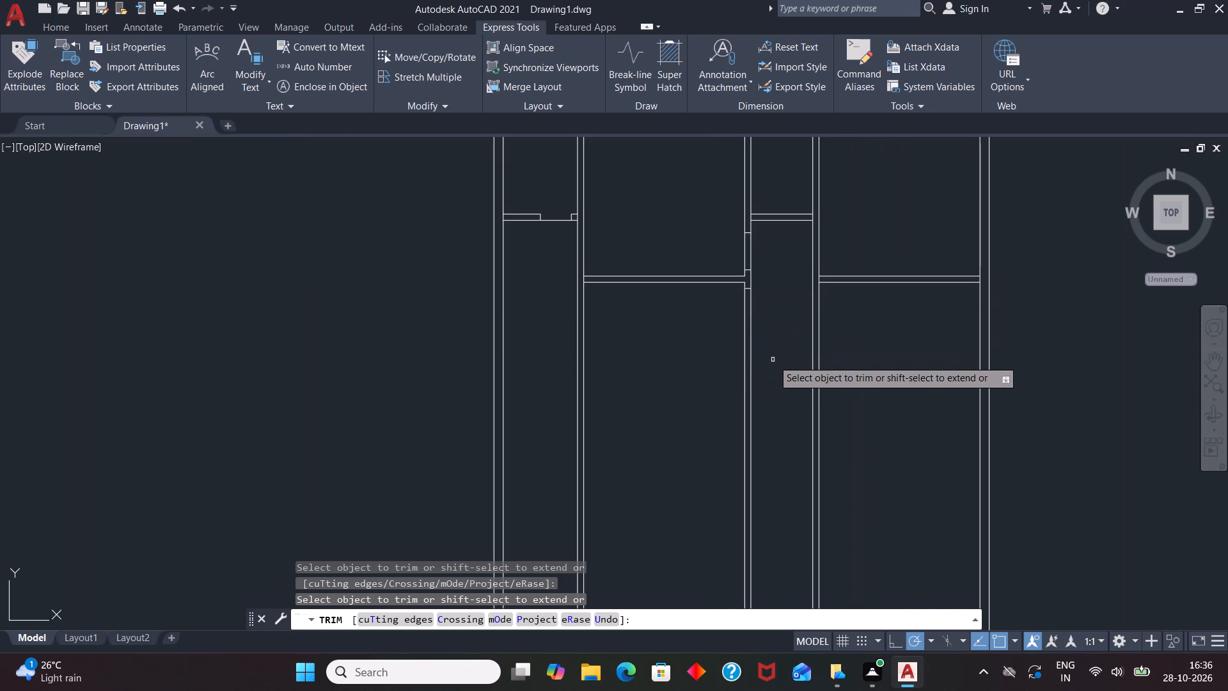
key(space)
Draw a jamb line across the vertical partition right of the narrow third room, tracked 6" above that room's cross partition.
scroll(746, 387, down, 2)
scroll(843, 274, up, 2)
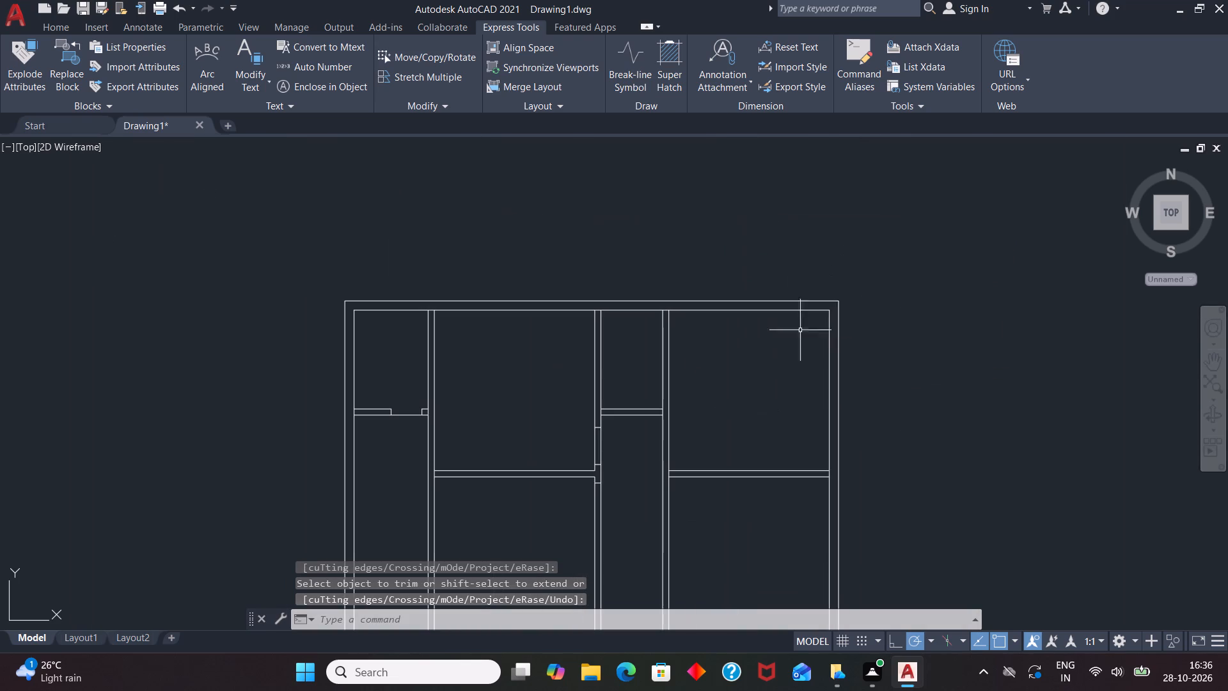
scroll(597, 416, up, 1)
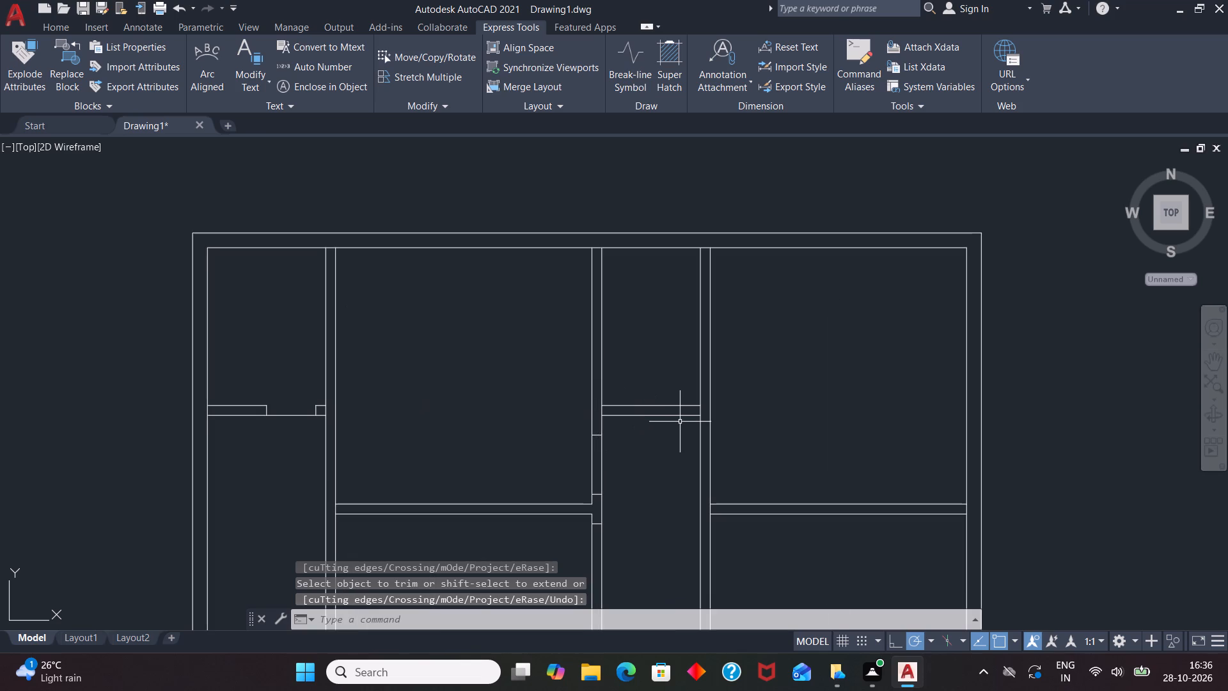
scroll(697, 423, up, 1)
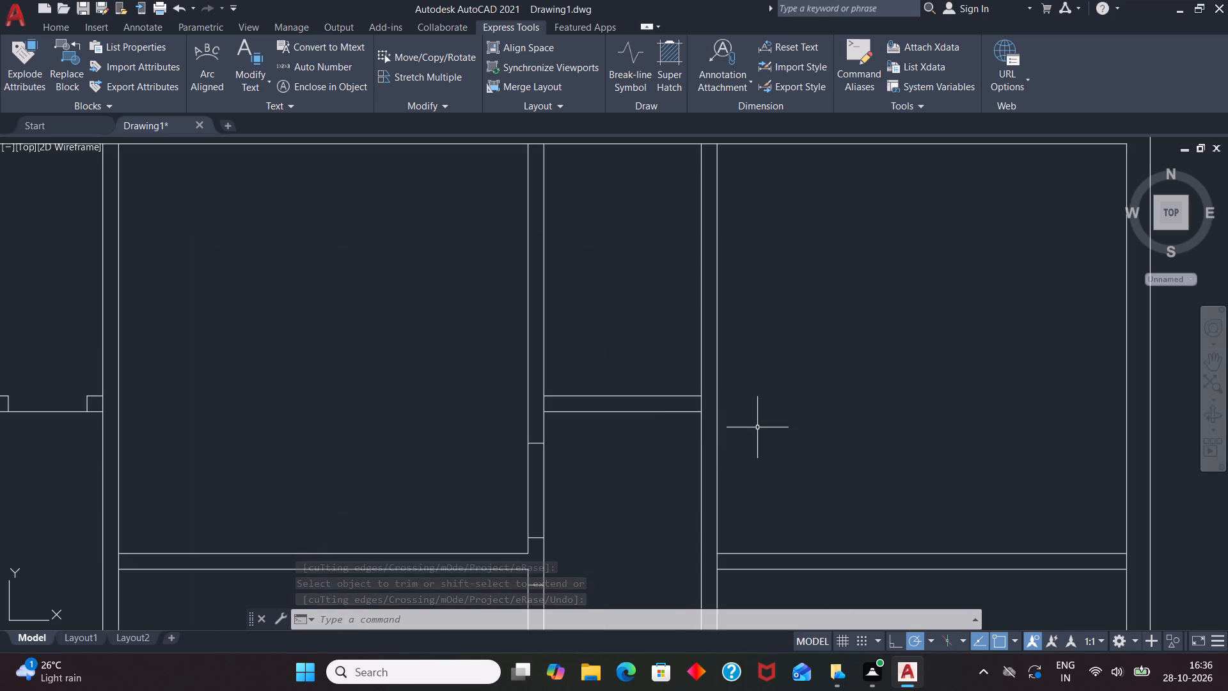
key(l)
key(Return)
text(TK)
key(Return)
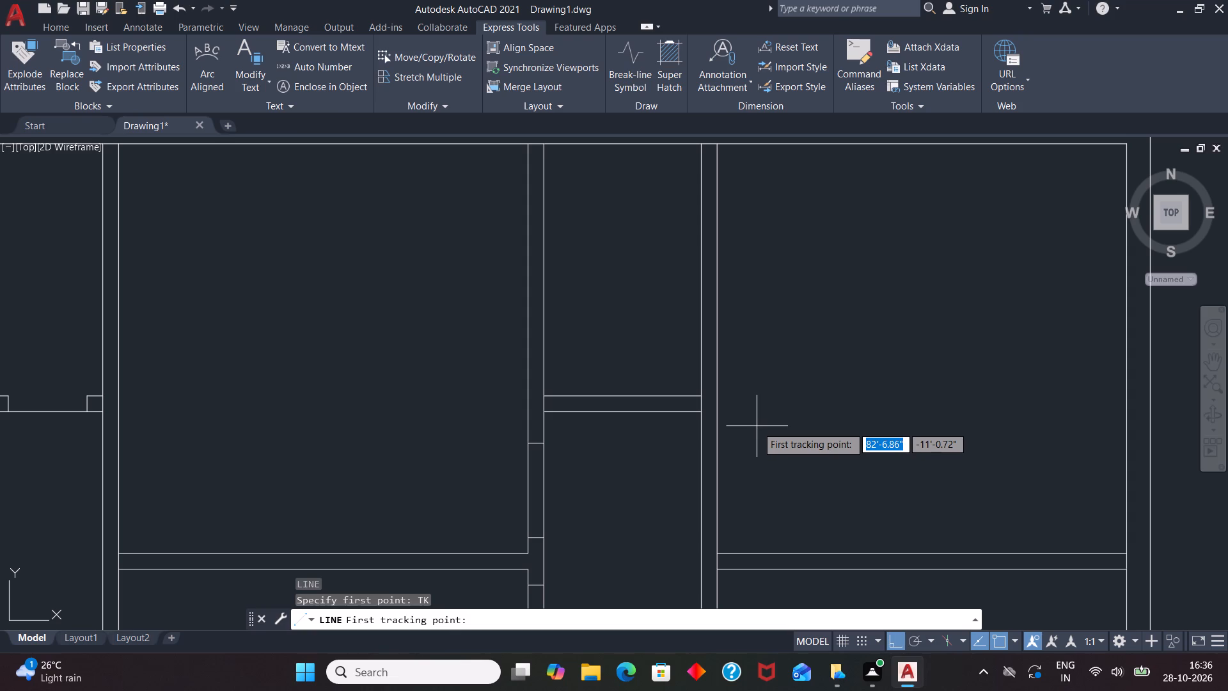
click(701, 393)
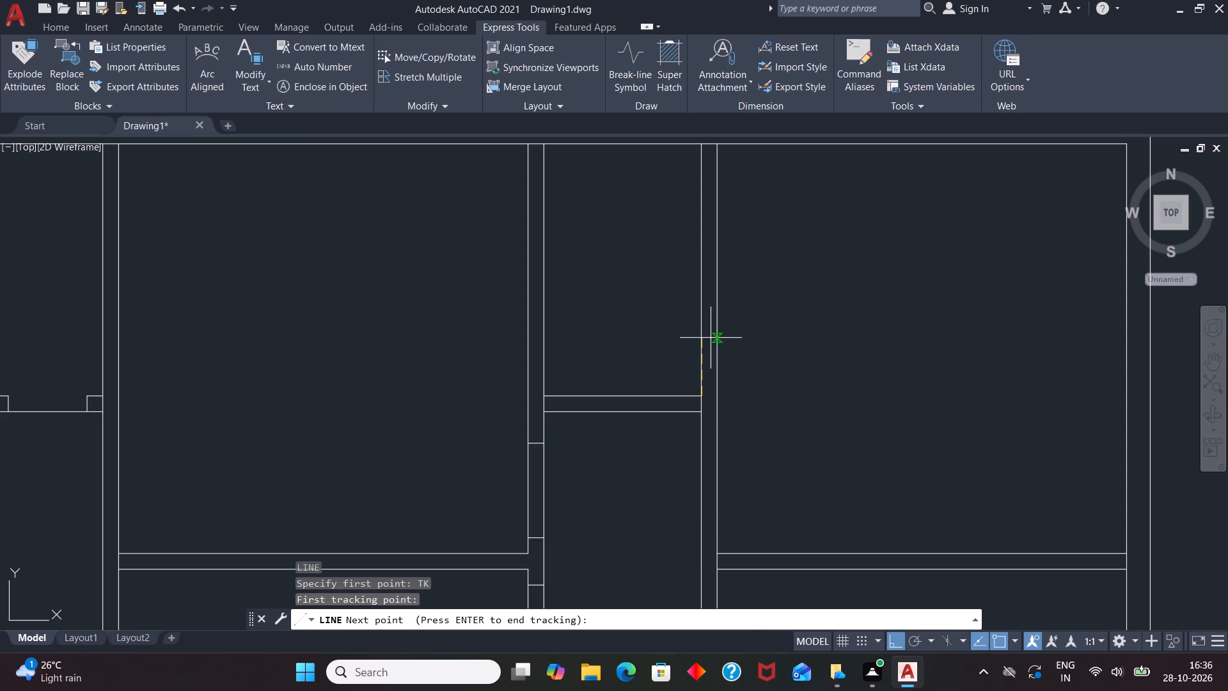
key(6)
key(Return)
key(Return)
scroll(703, 377, up, 3)
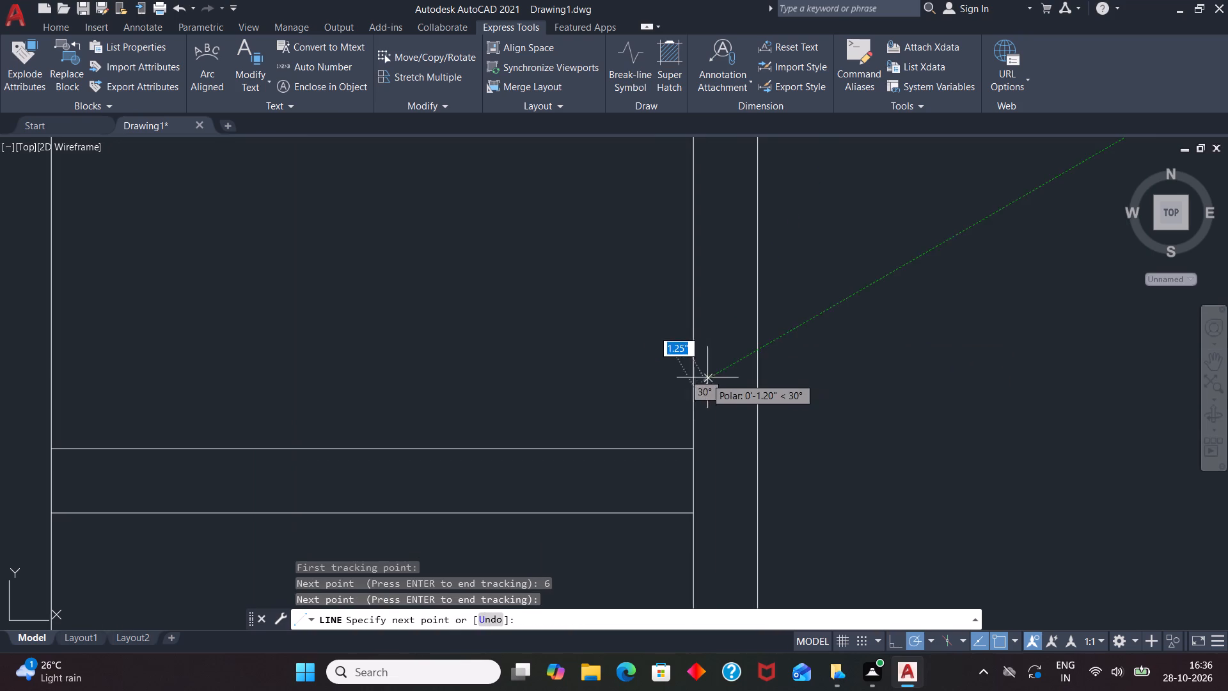
click(760, 386)
key(space)
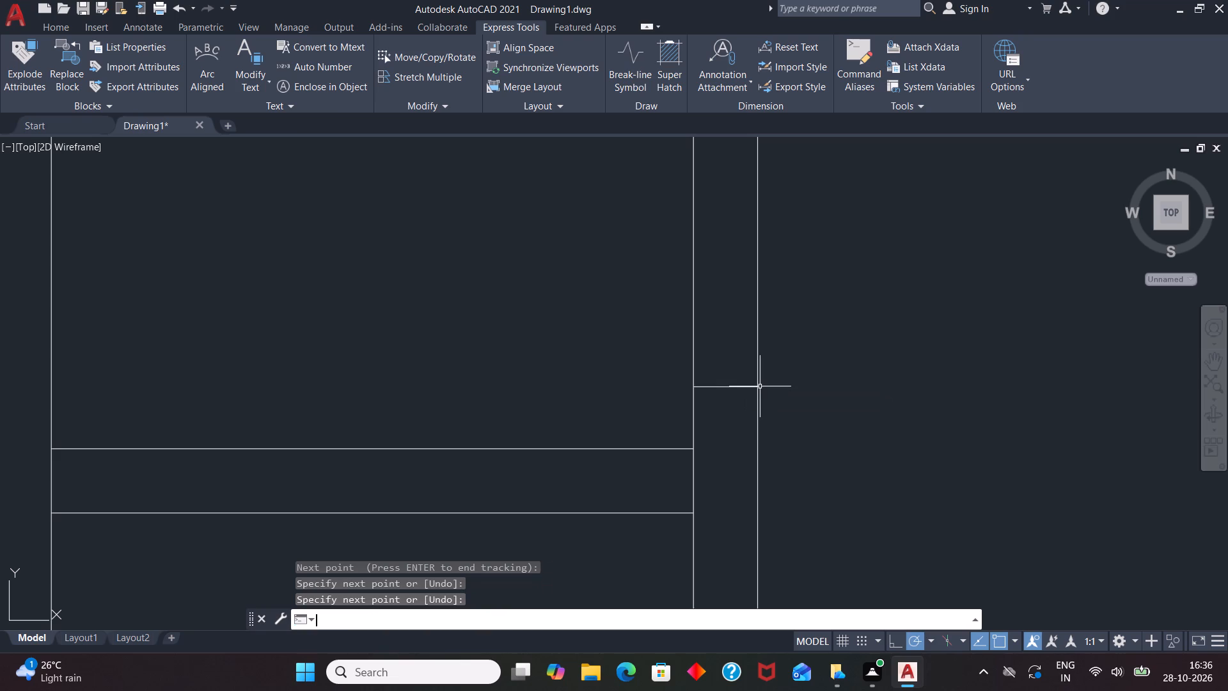
Offset the third room's jamb line 2'6" upward to mark the other side of the door opening.
text(O)
key(Return)
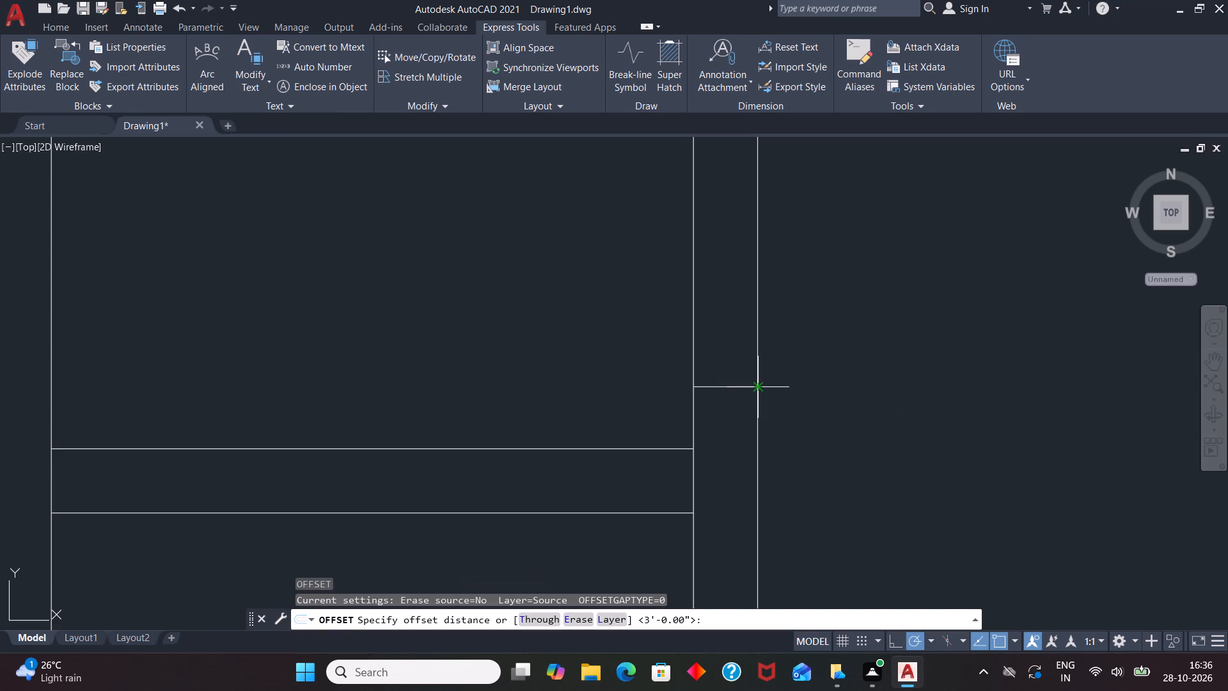
text(2'6")
key(Return)
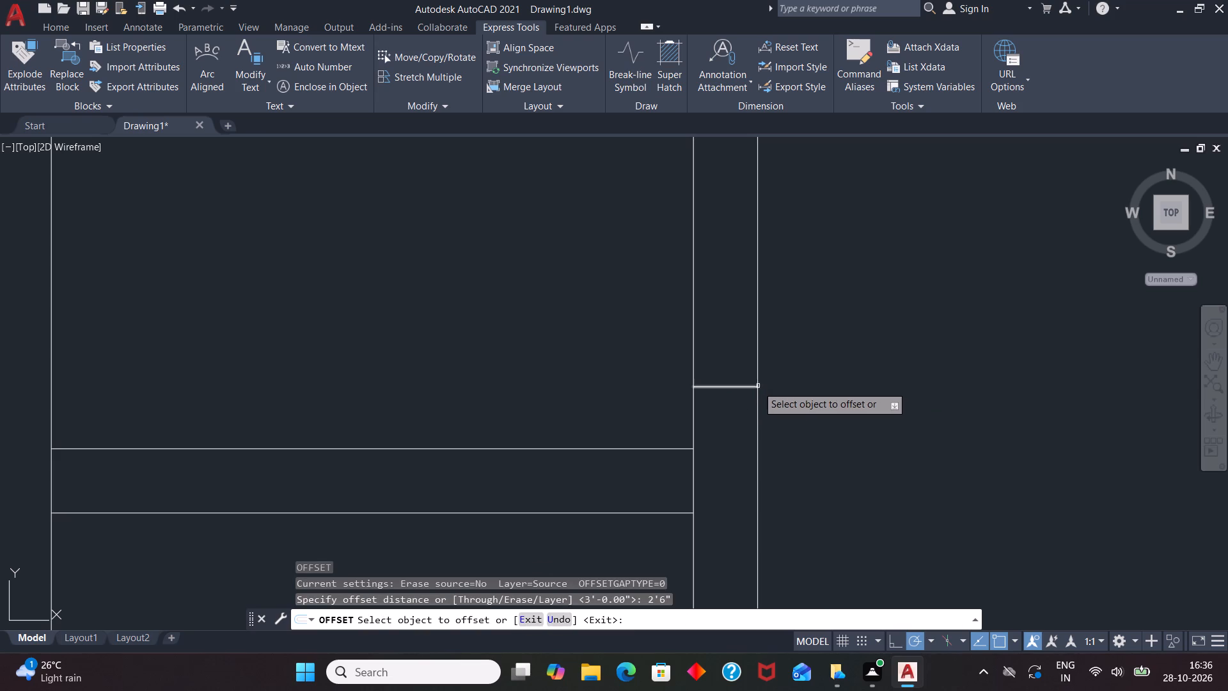
click(752, 385)
click(760, 340)
scroll(785, 386, down, 2)
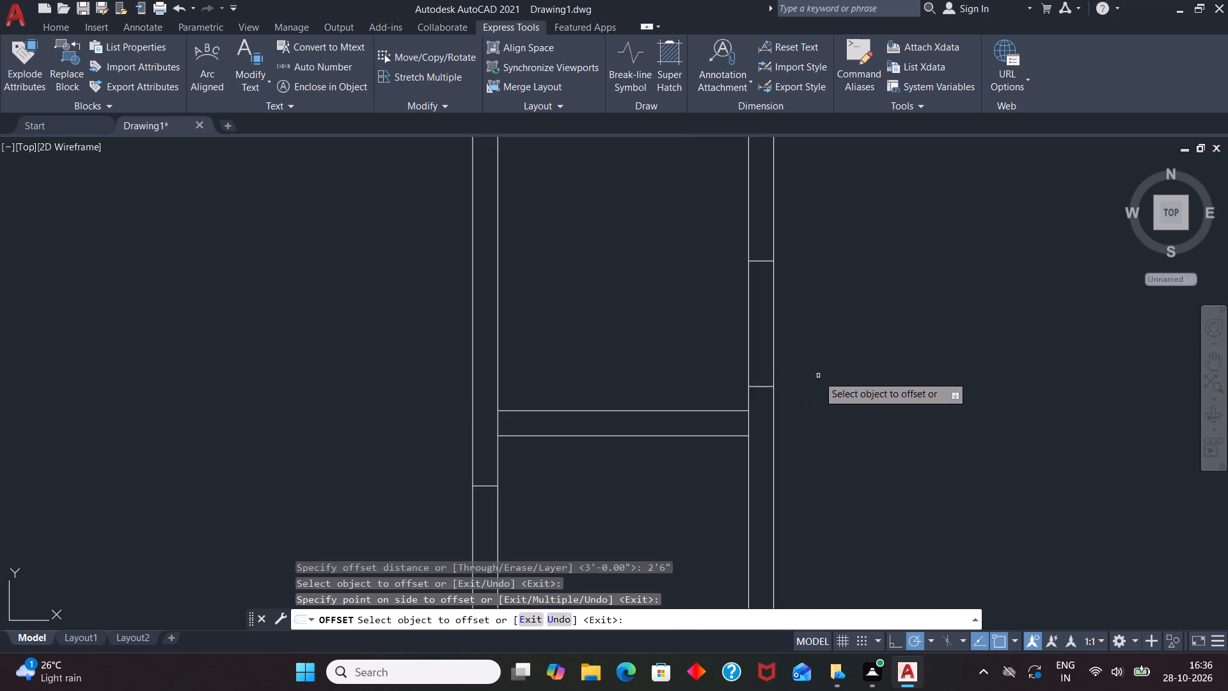
key(space)
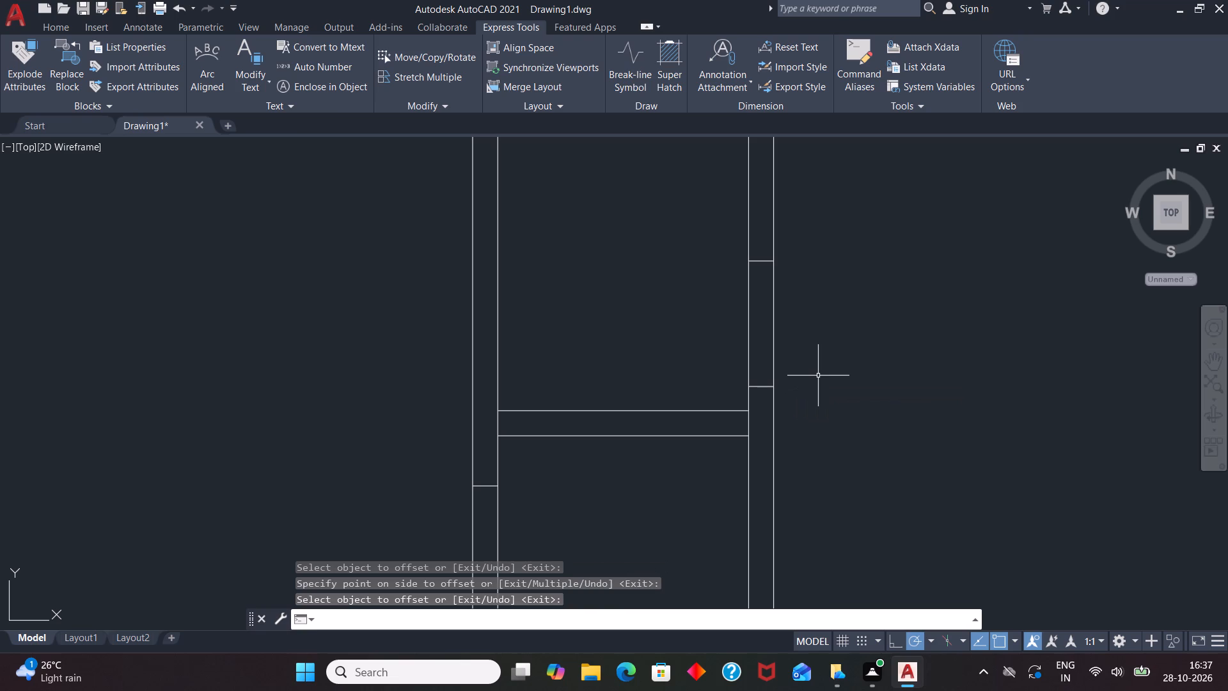
scroll(711, 299, down, 3)
scroll(720, 369, up, 1)
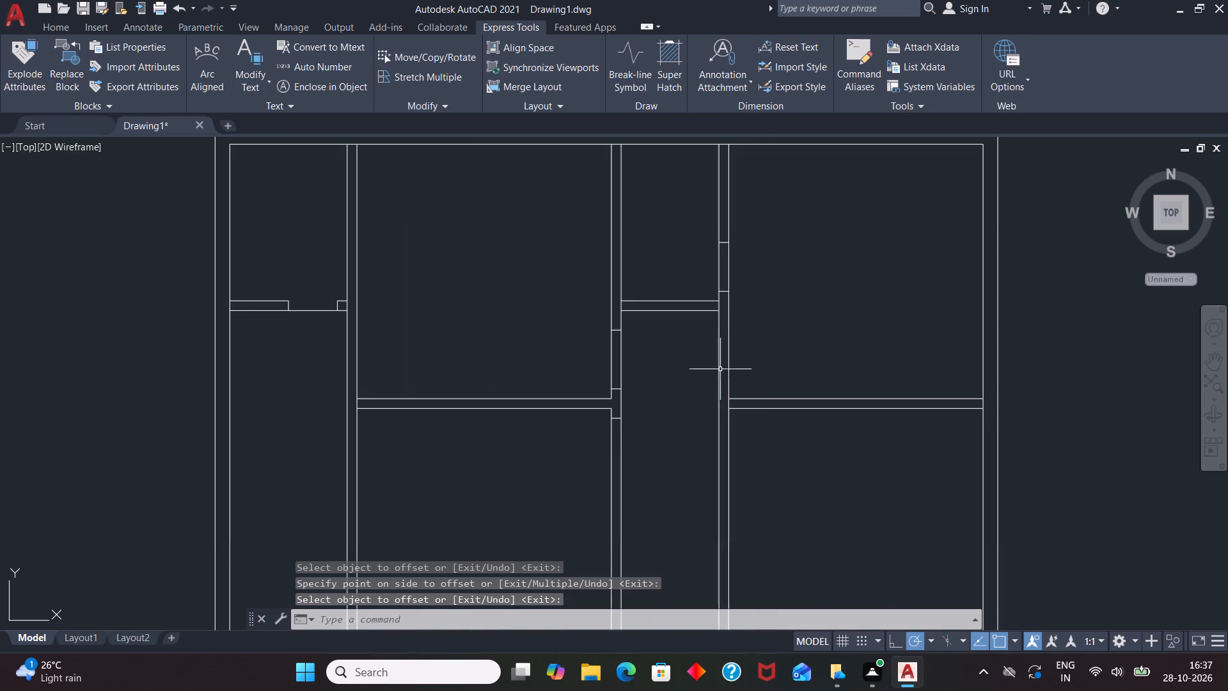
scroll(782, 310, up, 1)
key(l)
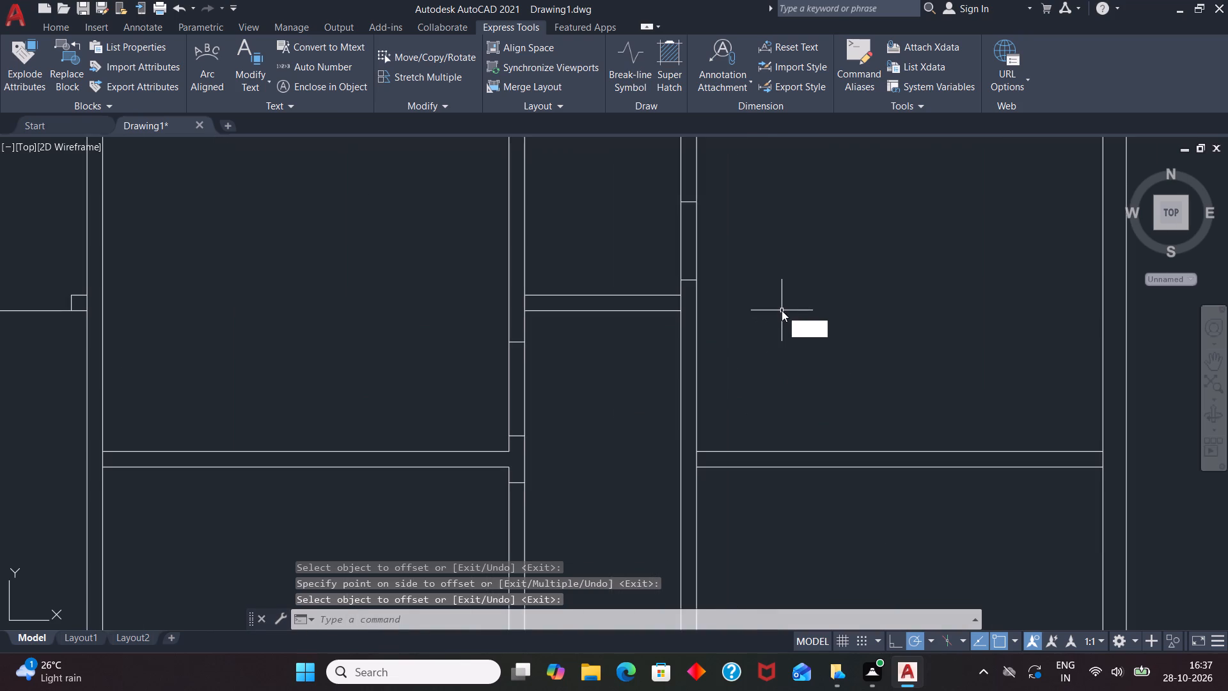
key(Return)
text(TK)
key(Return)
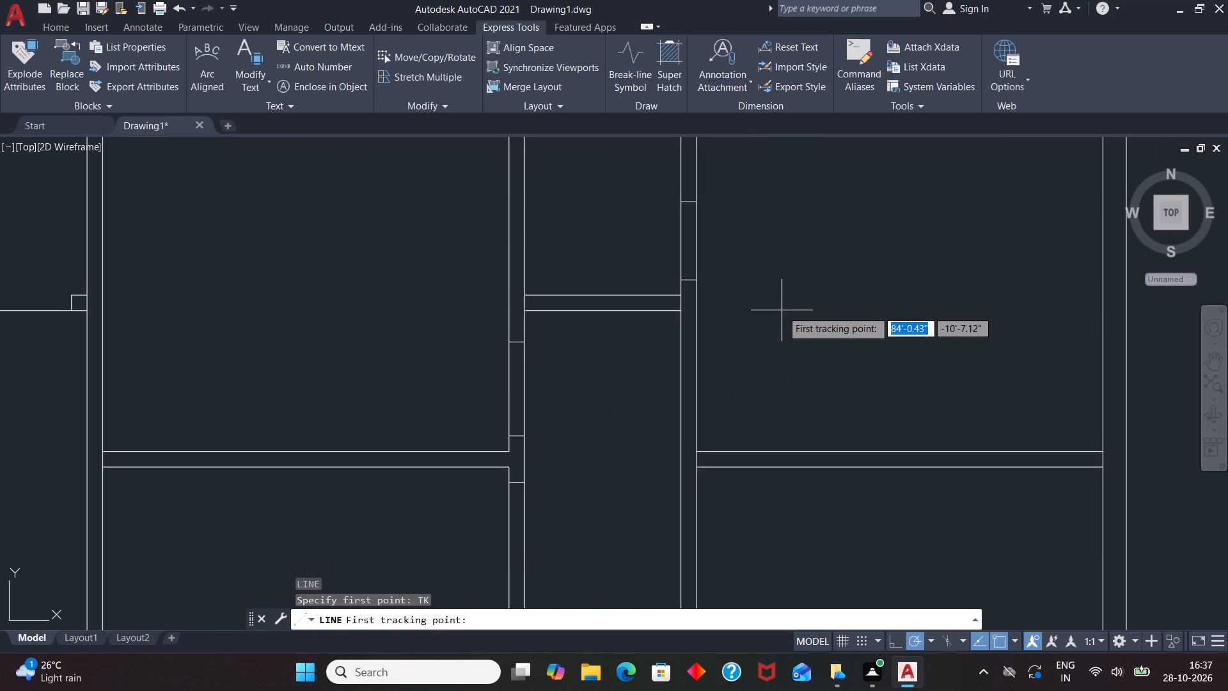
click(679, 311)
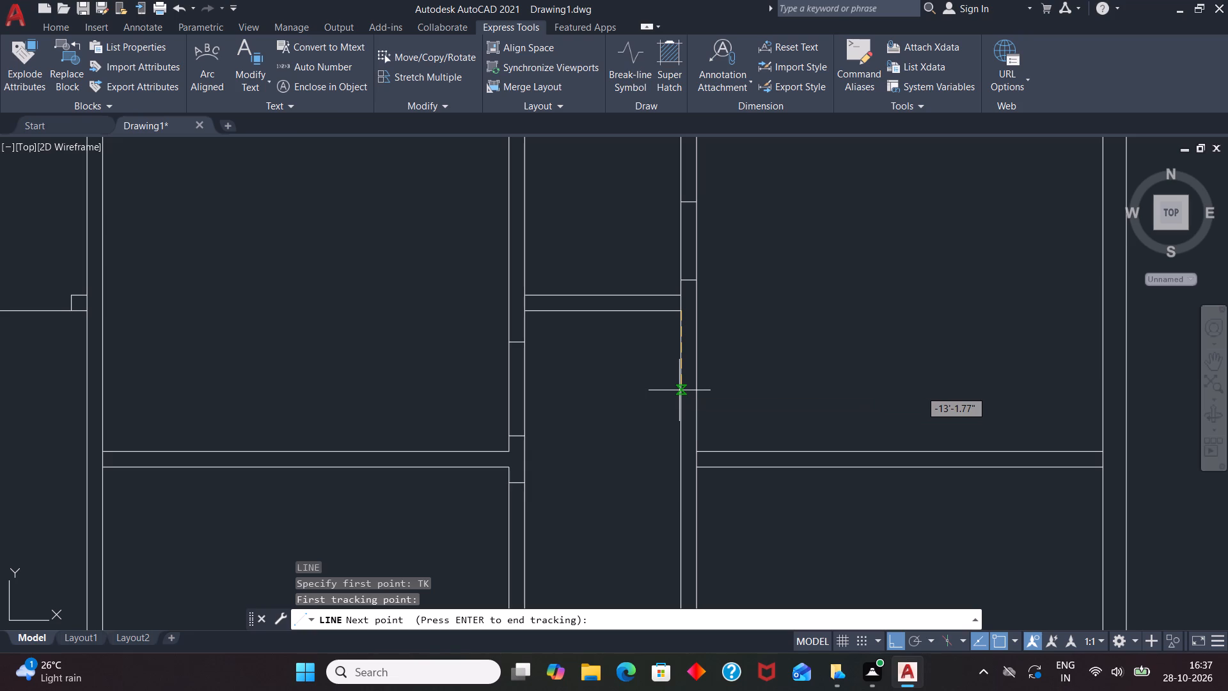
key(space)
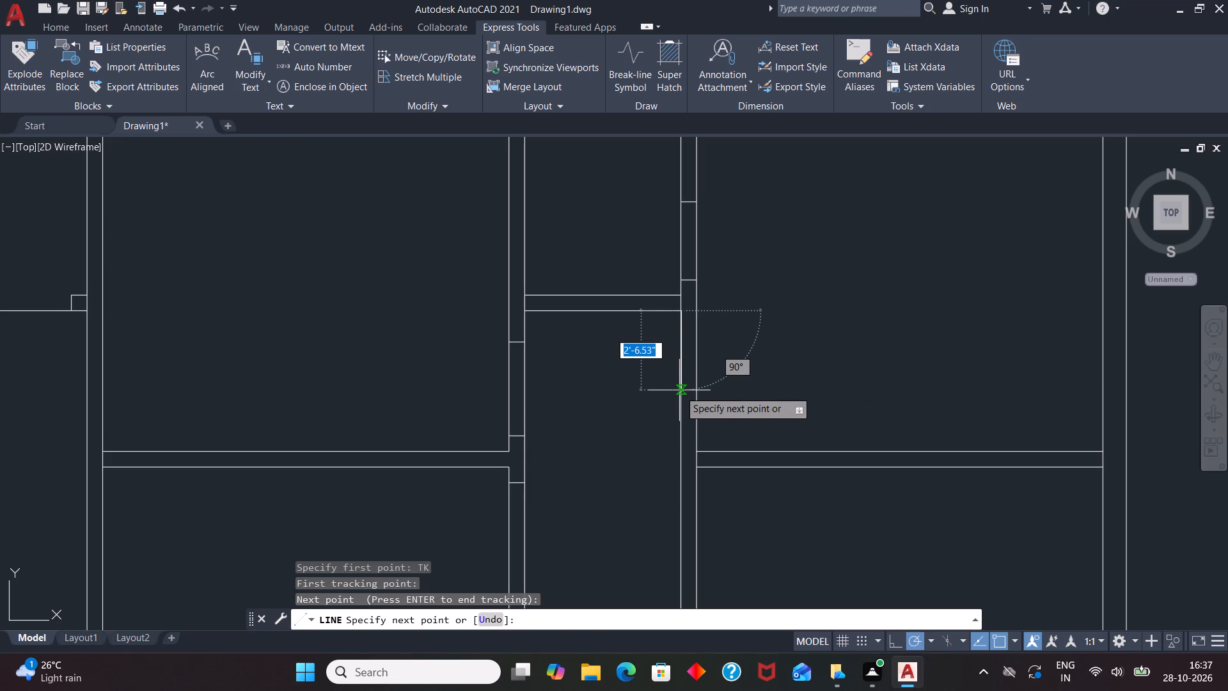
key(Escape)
Draw a jamb line across the vertical partition right of the narrow third room, tracked 6" above the fourth room's cross partition.
key(l)
key(Return)
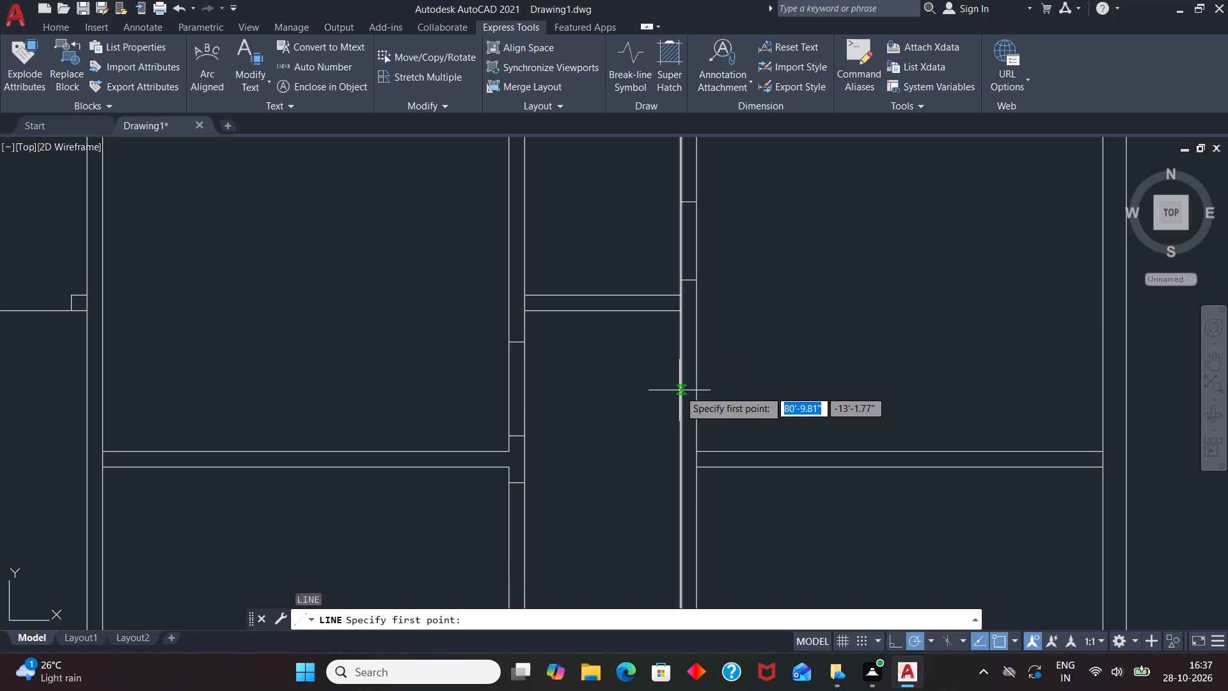
text(TK)
key(Return)
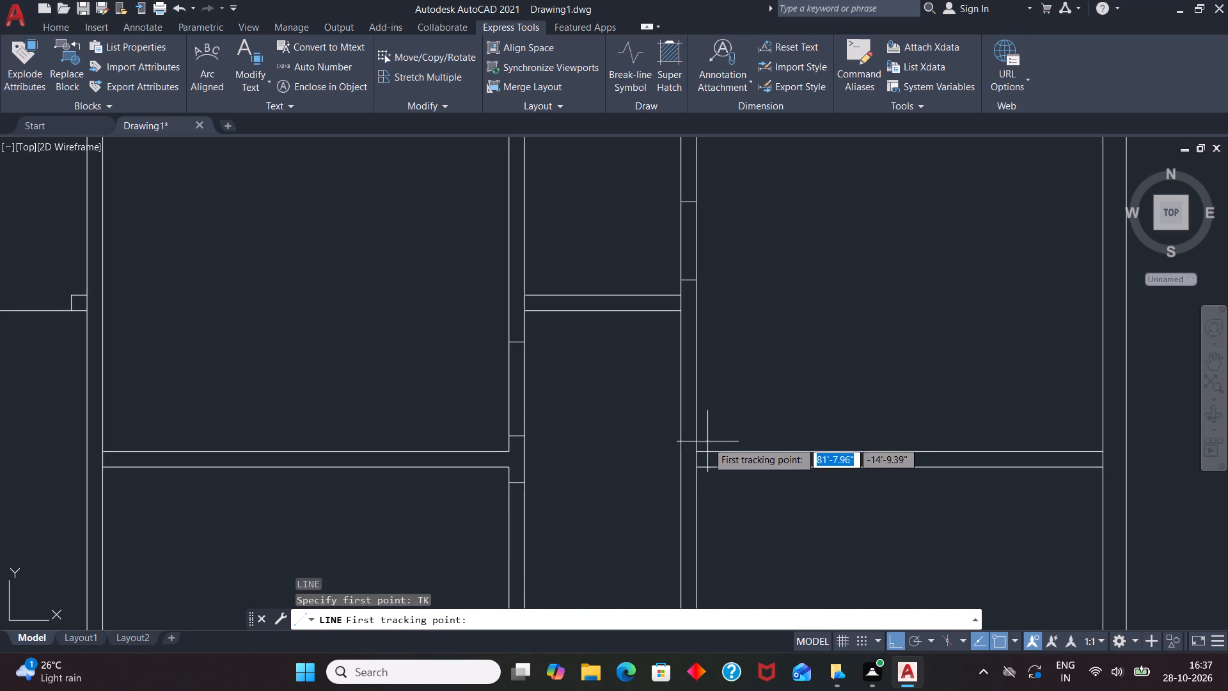
click(698, 452)
key(6)
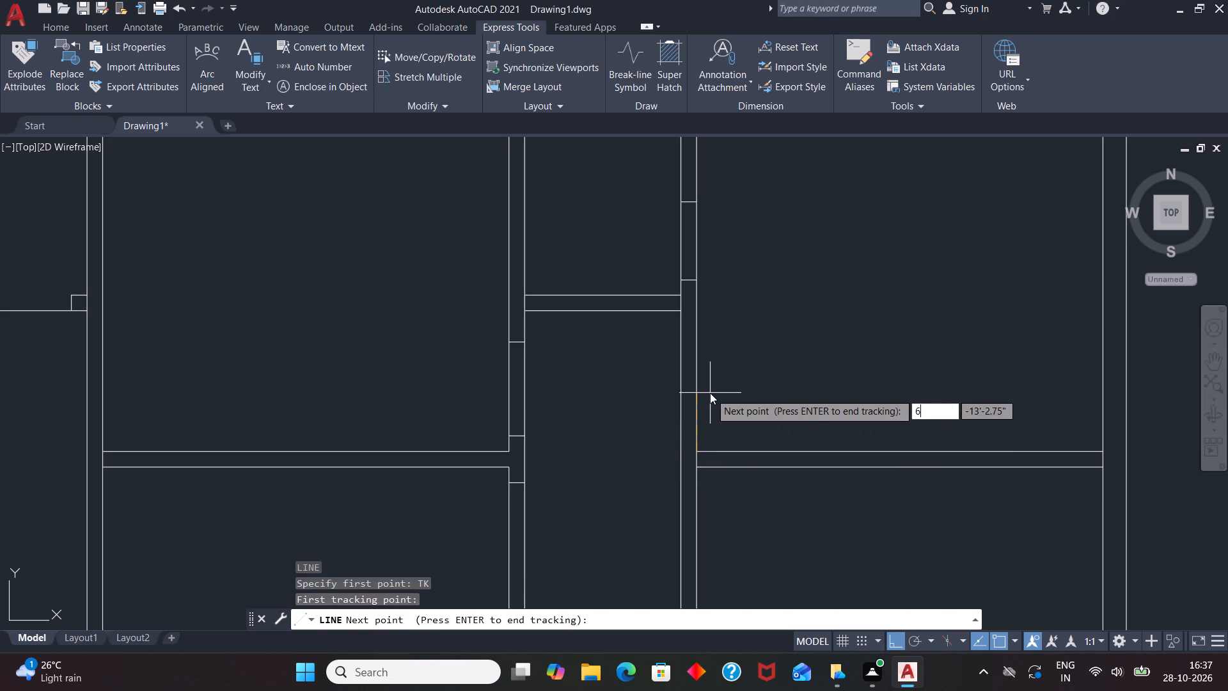
key(Return)
key(Return)
scroll(689, 451, up, 3)
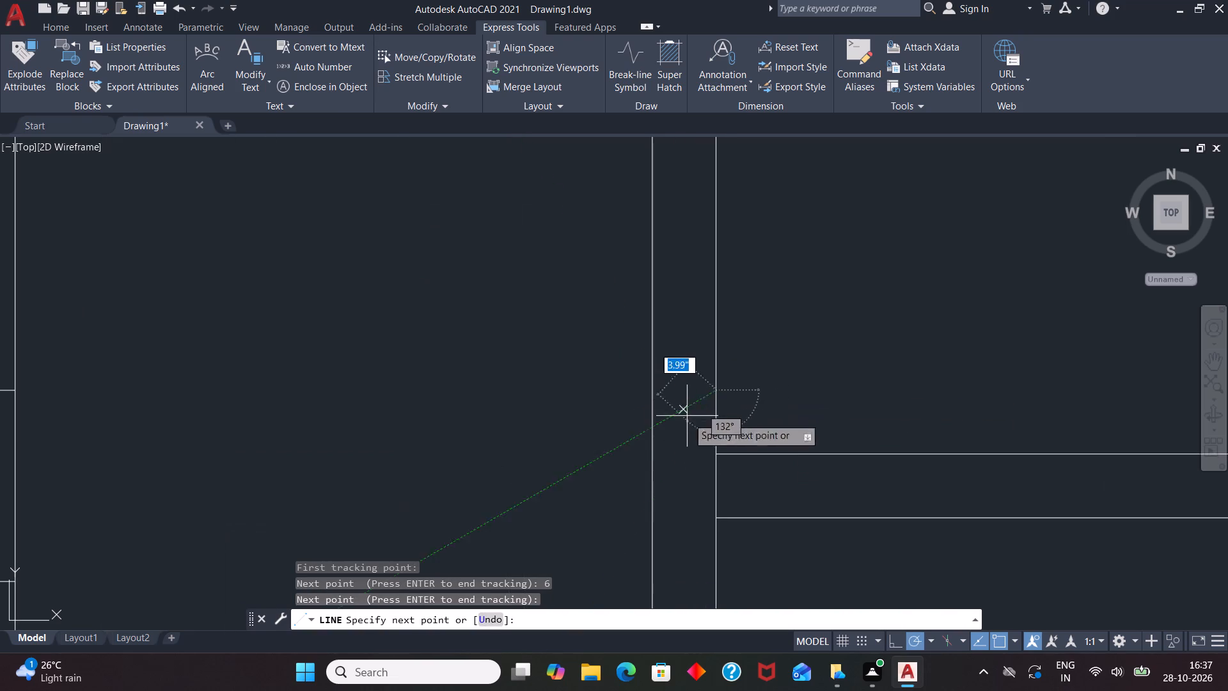
click(652, 384)
key(space)
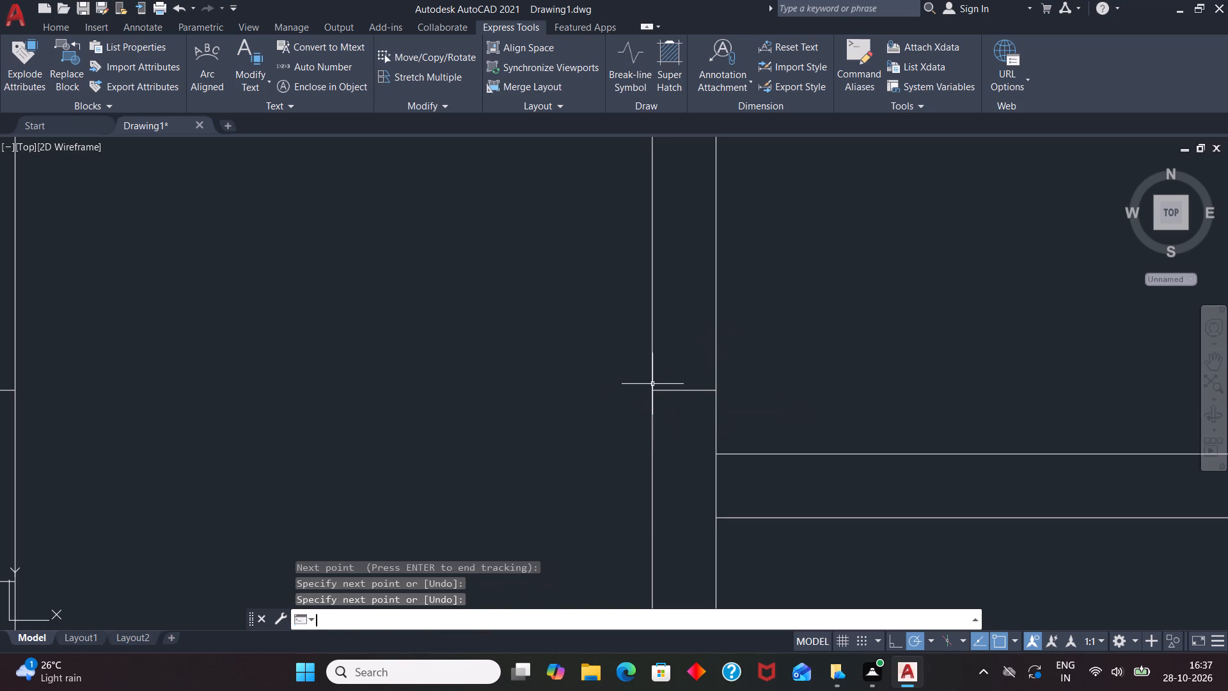
Trim the left line of that vertical partition between the two lines of the third room's cross partition to open the junction.
scroll(709, 319, down, 2)
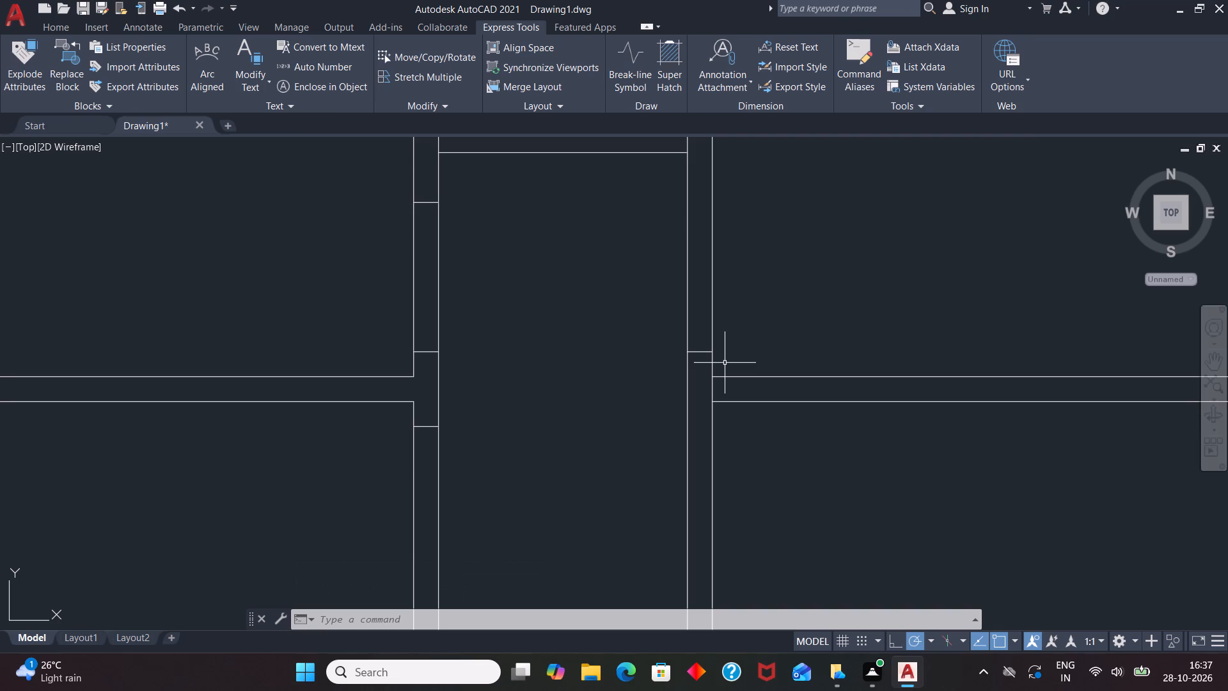
scroll(734, 345, down, 2)
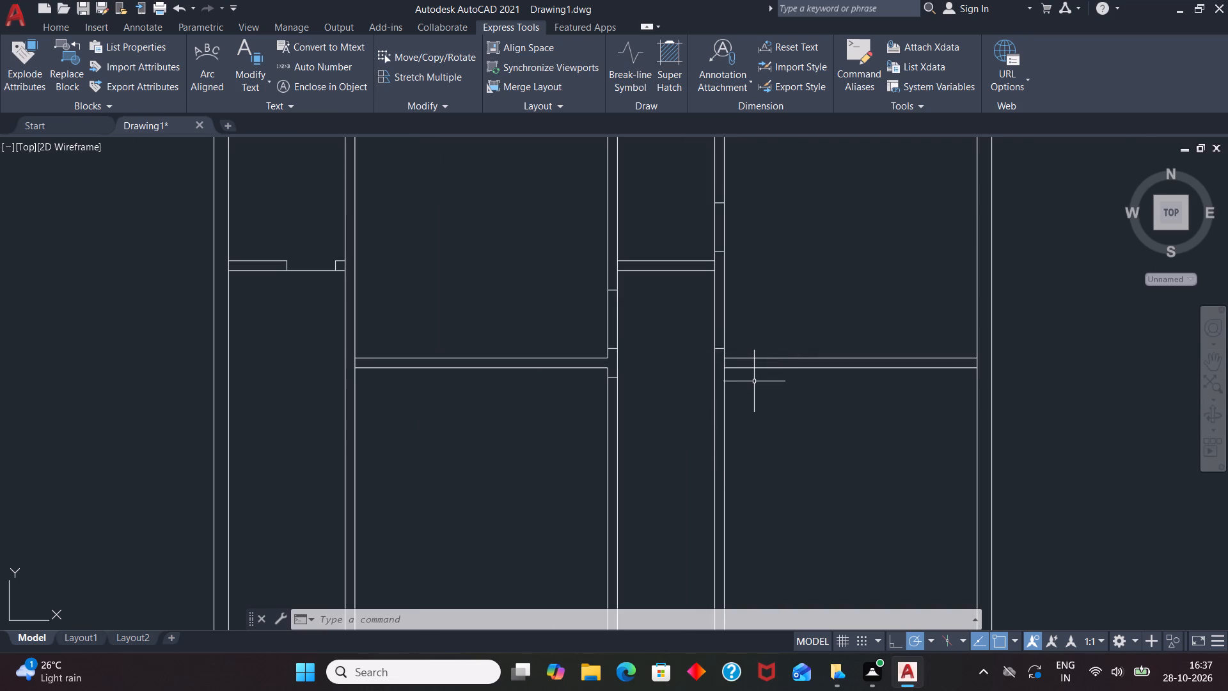
scroll(739, 378, down, 2)
scroll(715, 334, up, 2)
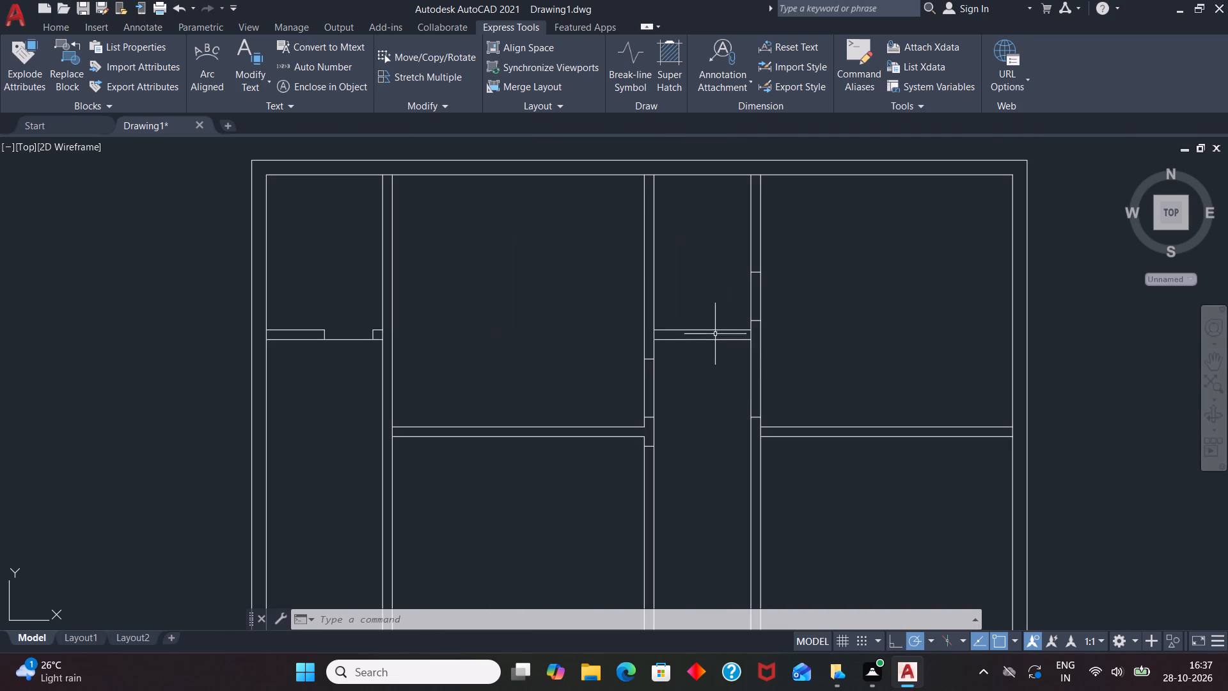
text(TR)
key(Return)
scroll(748, 314, up, 2)
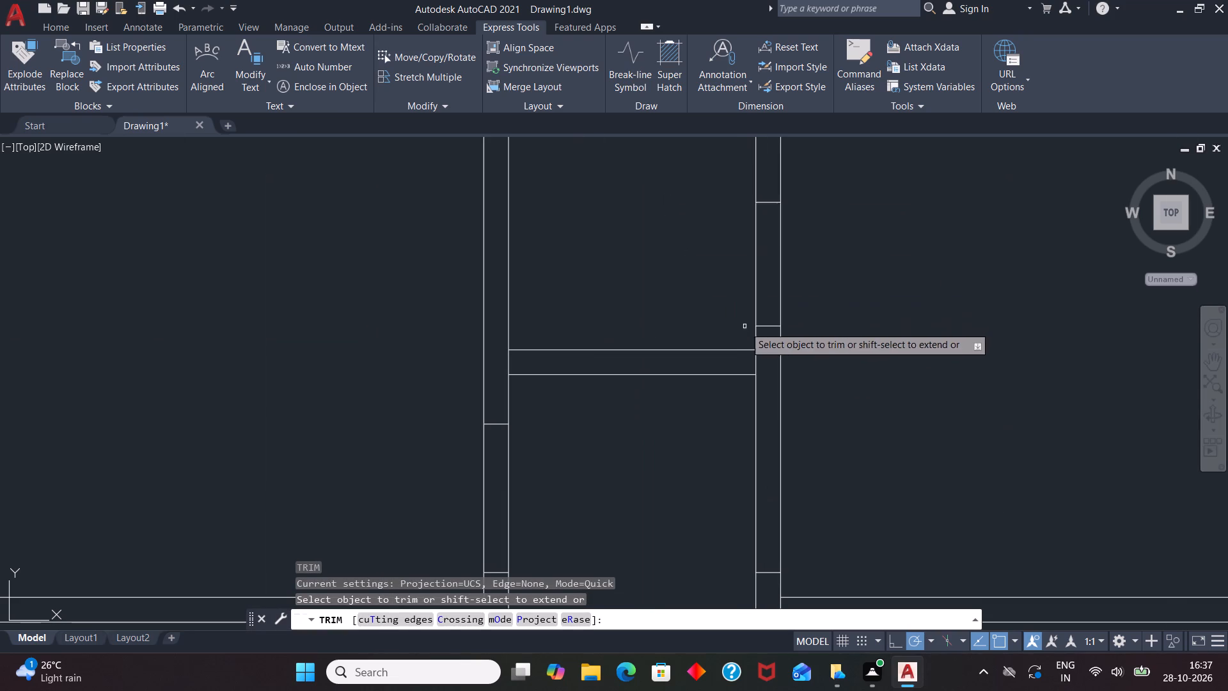
click(754, 361)
Trim the same left line between the two jamb lines above the junction to cut the third room's 2'6" door opening.
scroll(809, 352, down, 1)
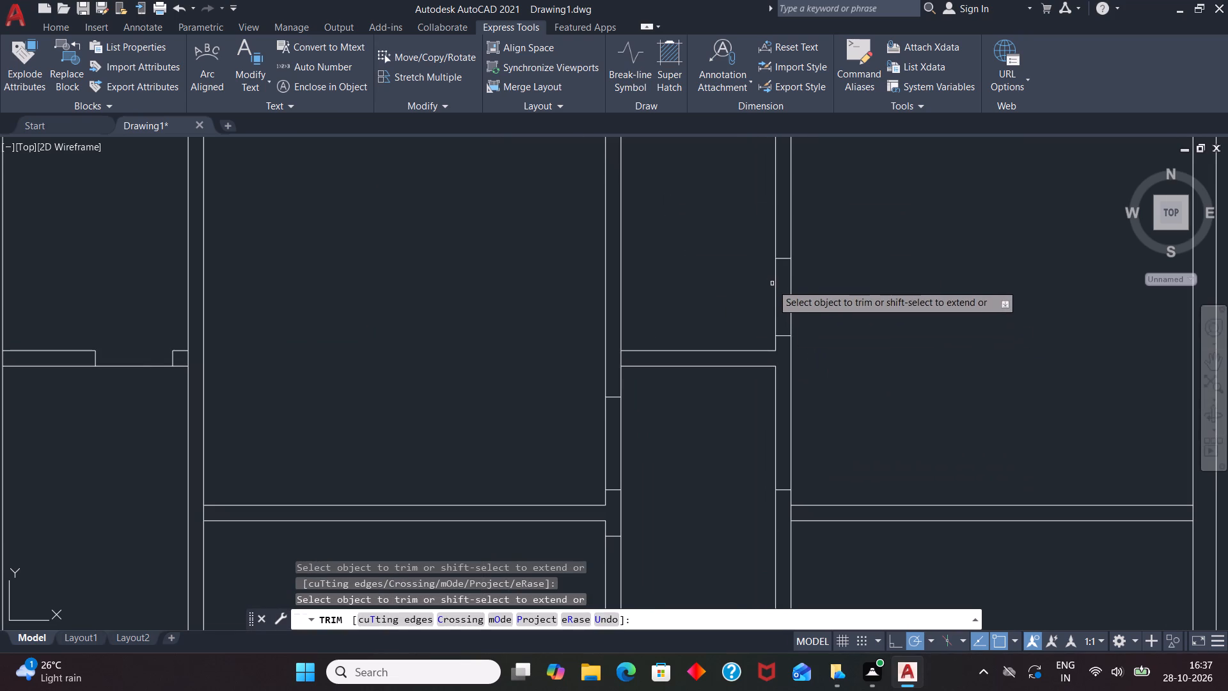
click(775, 283)
Trim the vertical partition lines crossing the left ends of the third room's and second room's cross partitions to open both junctions.
scroll(778, 302, down, 1)
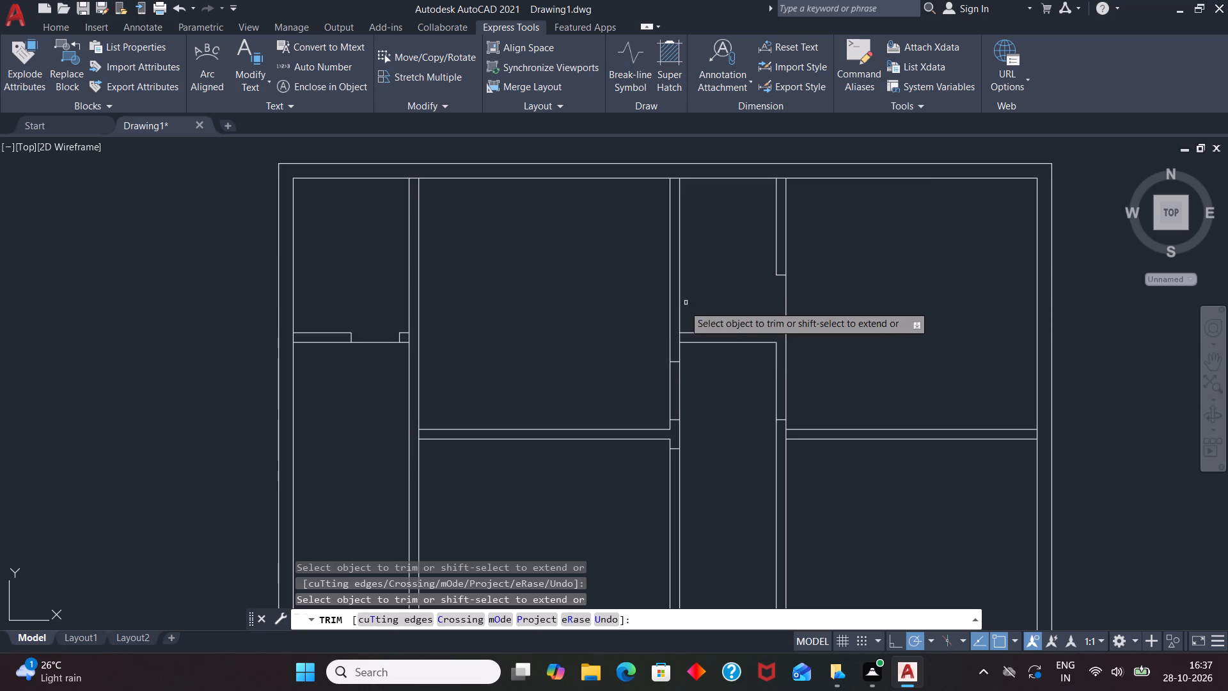
click(680, 338)
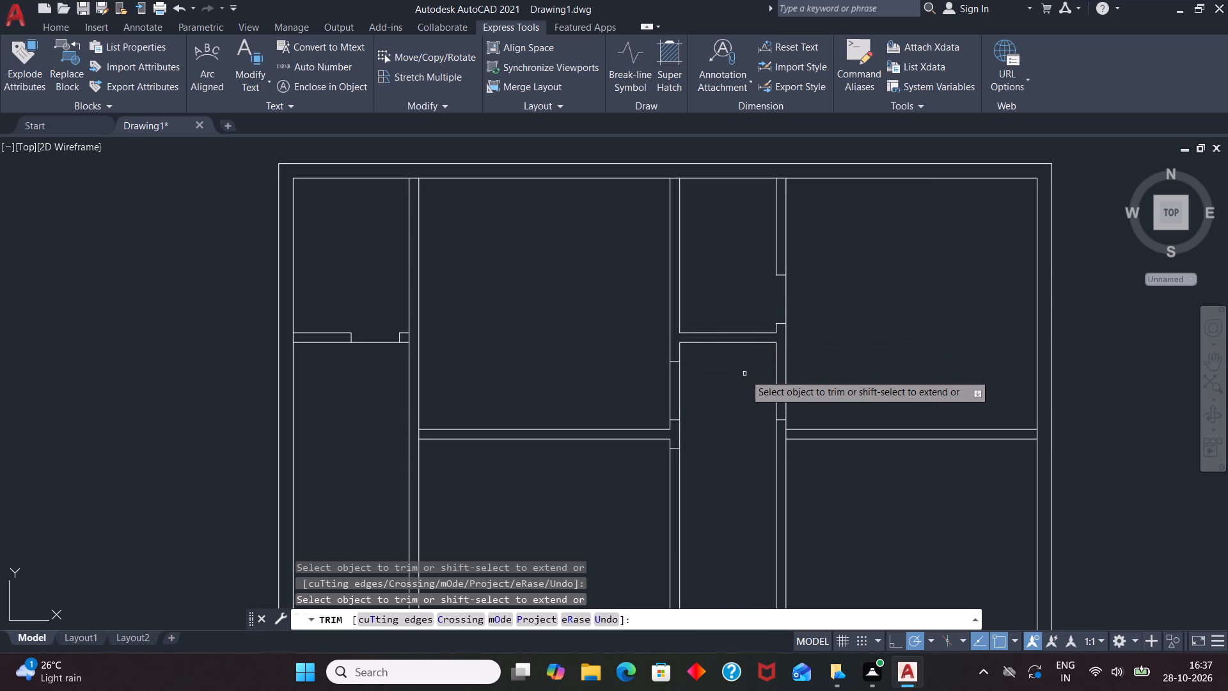
scroll(750, 317, down, 3)
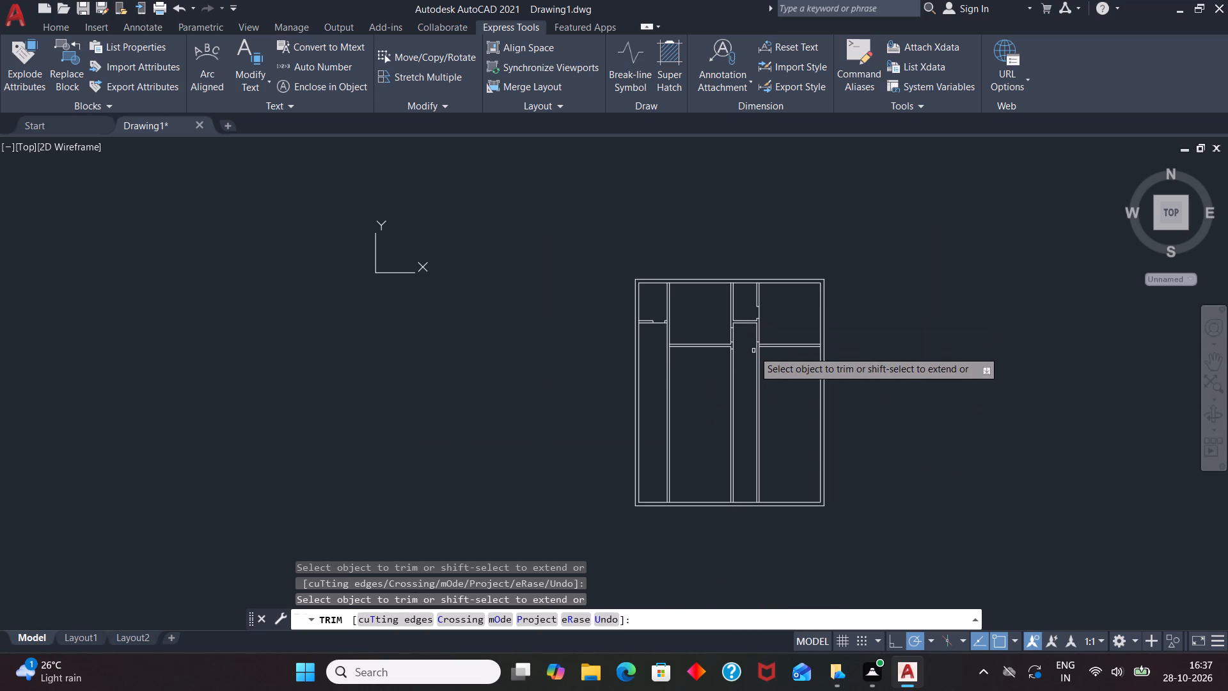
scroll(665, 353, up, 2)
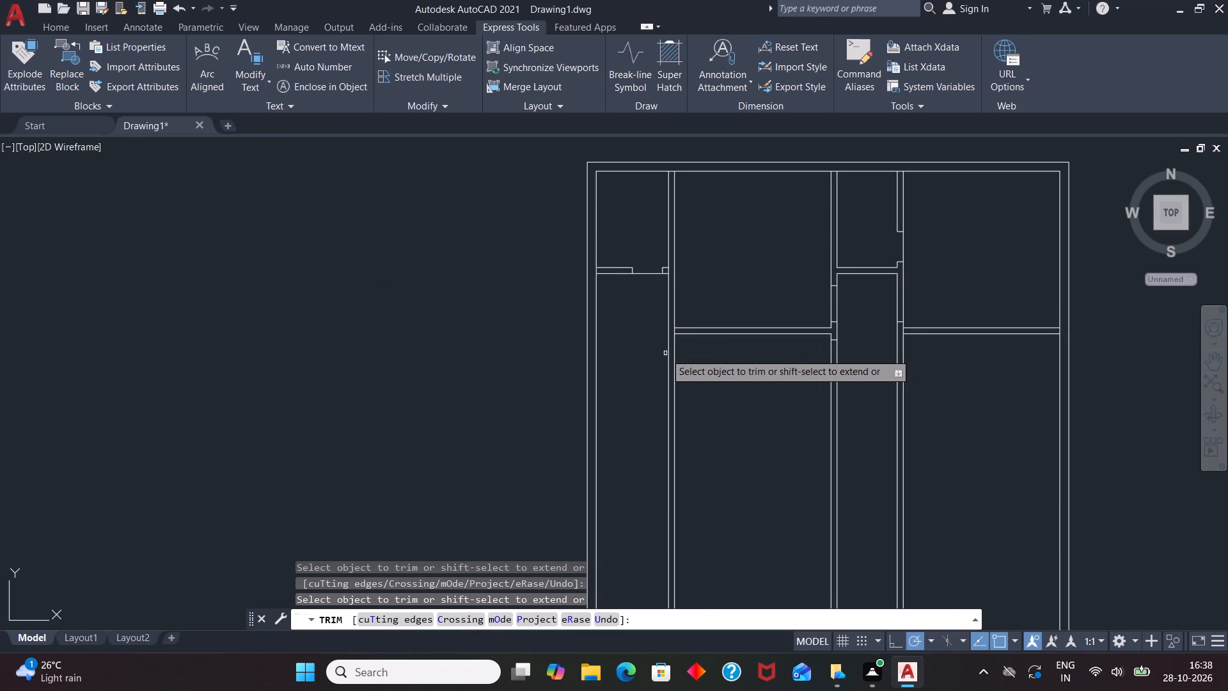
scroll(668, 333, up, 2)
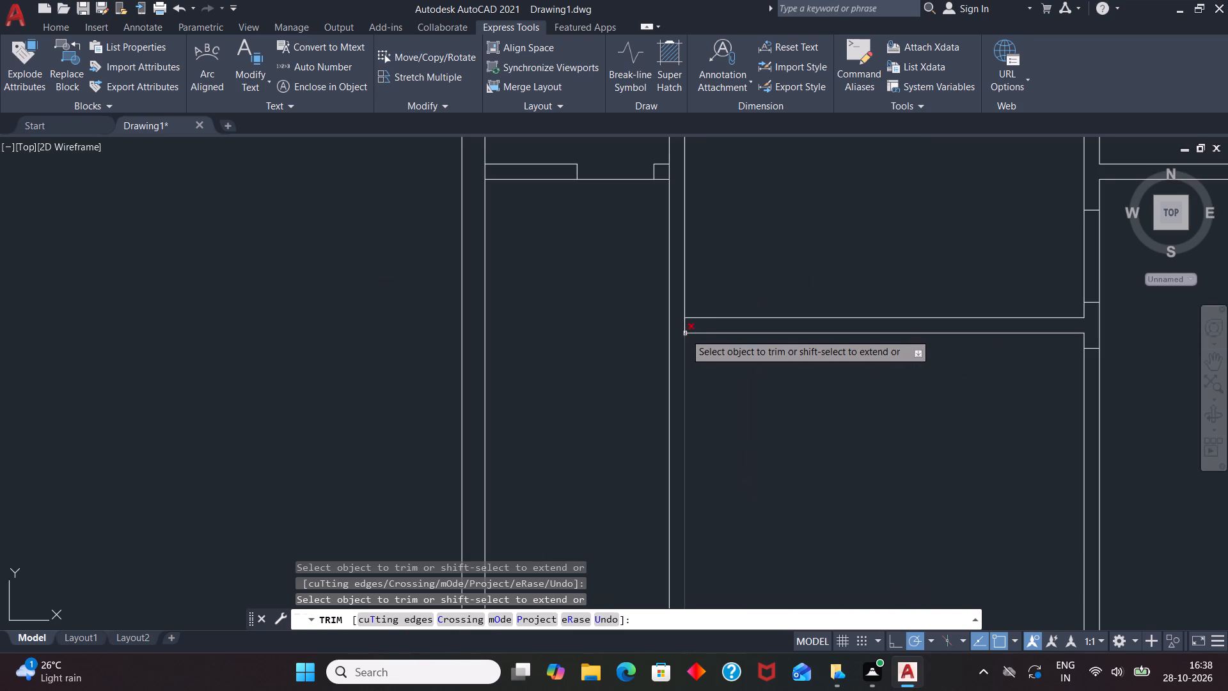
click(684, 328)
key(Escape)
Draw a 6'6" horizontal line from the lower left corner of the second room's cross partition to the left exterior wall's inner face.
scroll(781, 397, down, 1)
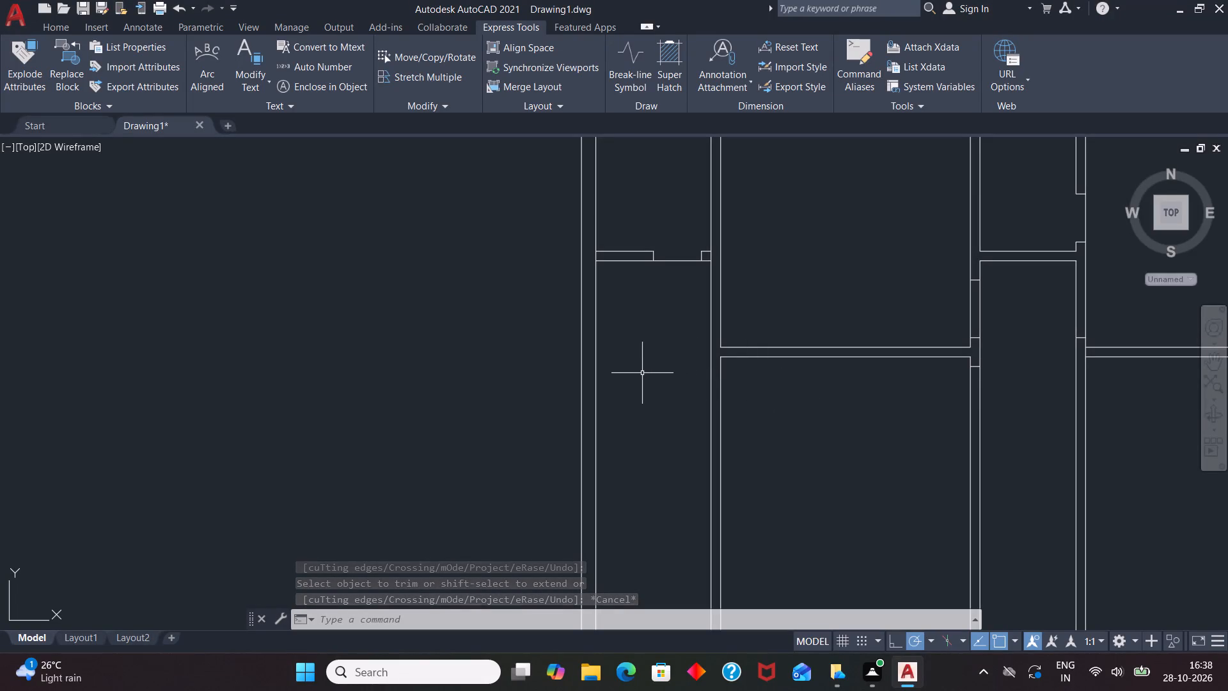
key(l)
key(Return)
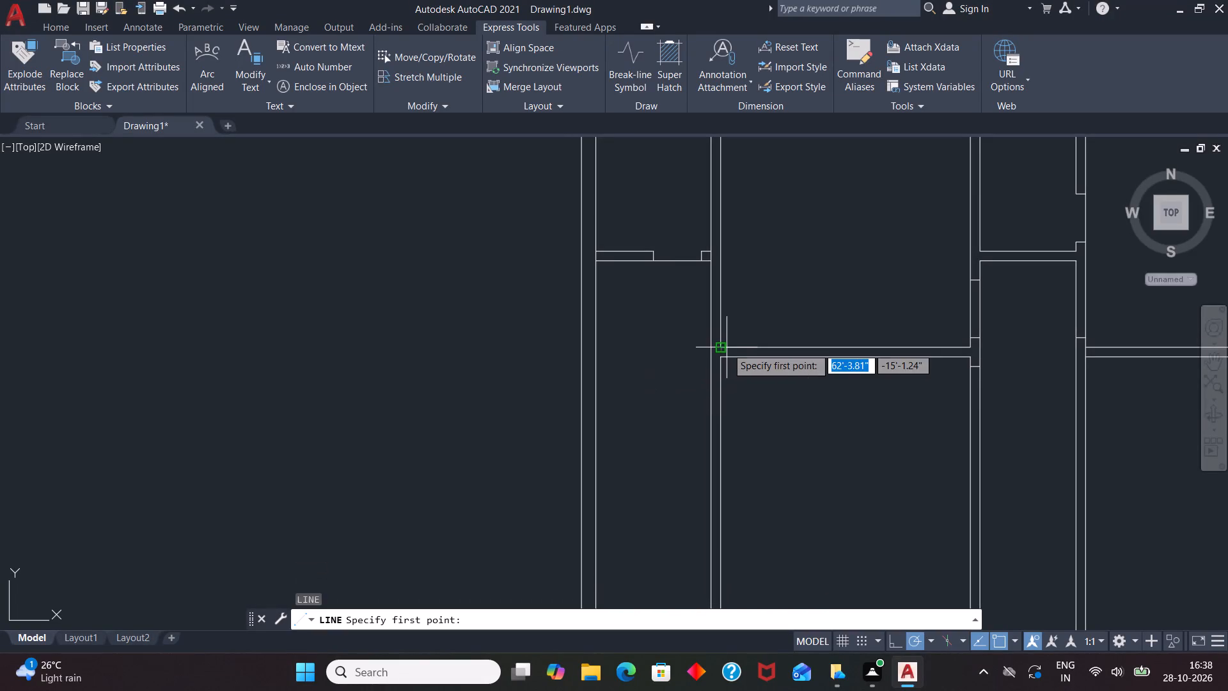
scroll(727, 358, up, 2)
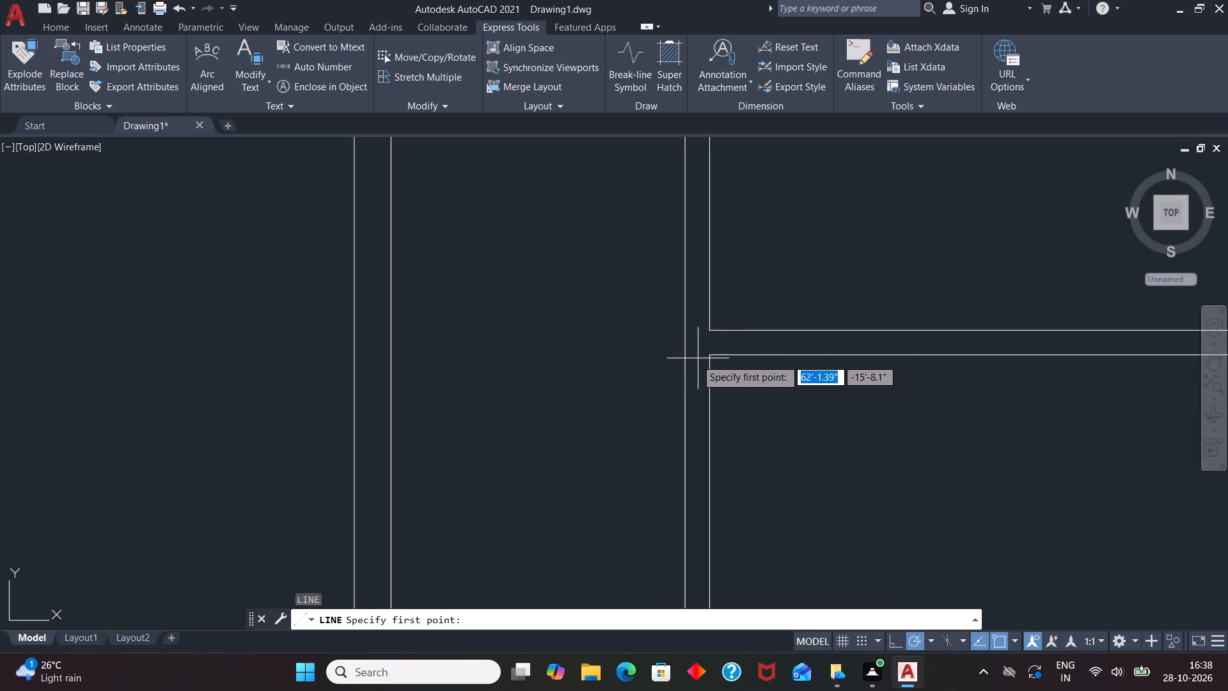
scroll(703, 360, up, 3)
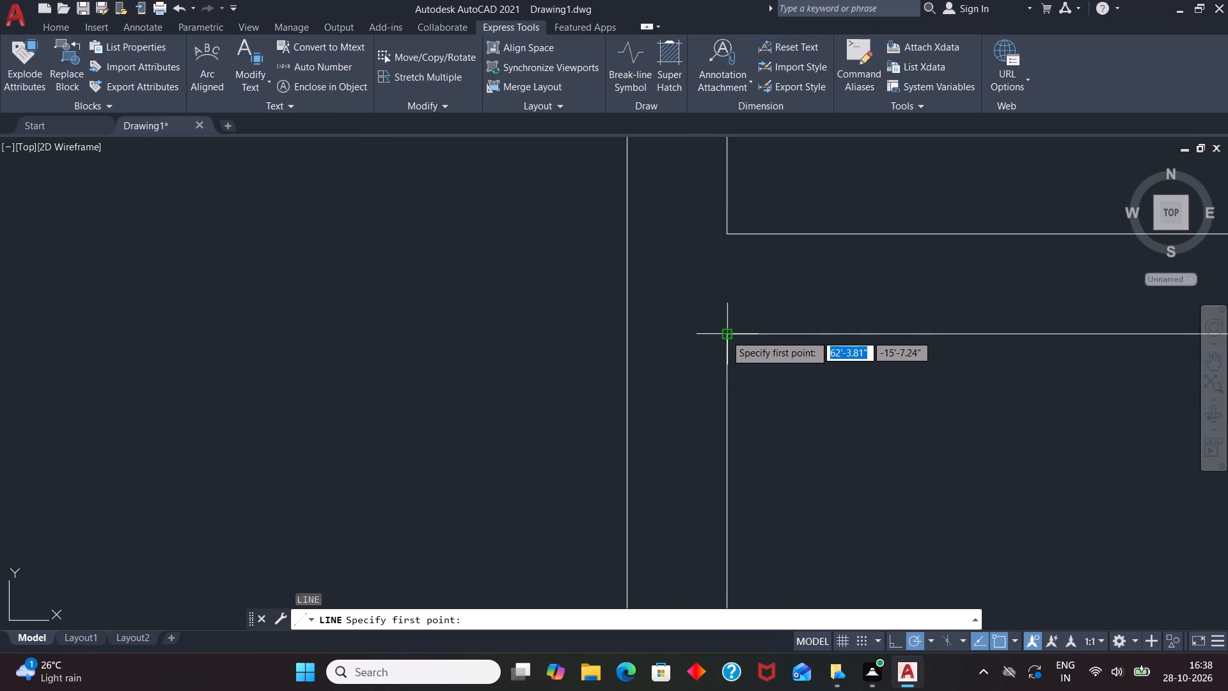
click(726, 335)
scroll(618, 336, down, 3)
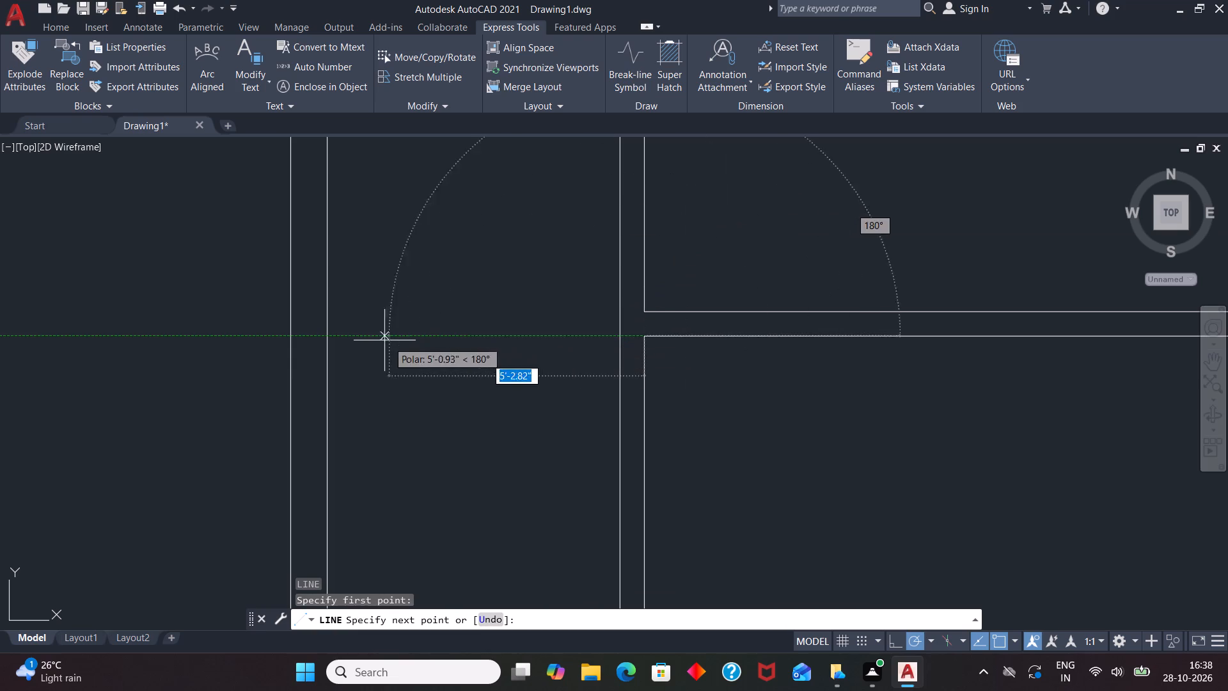
click(330, 336)
key(space)
Offset the new horizontal line 6" upward to form the first room's lower cross partition.
text(O)
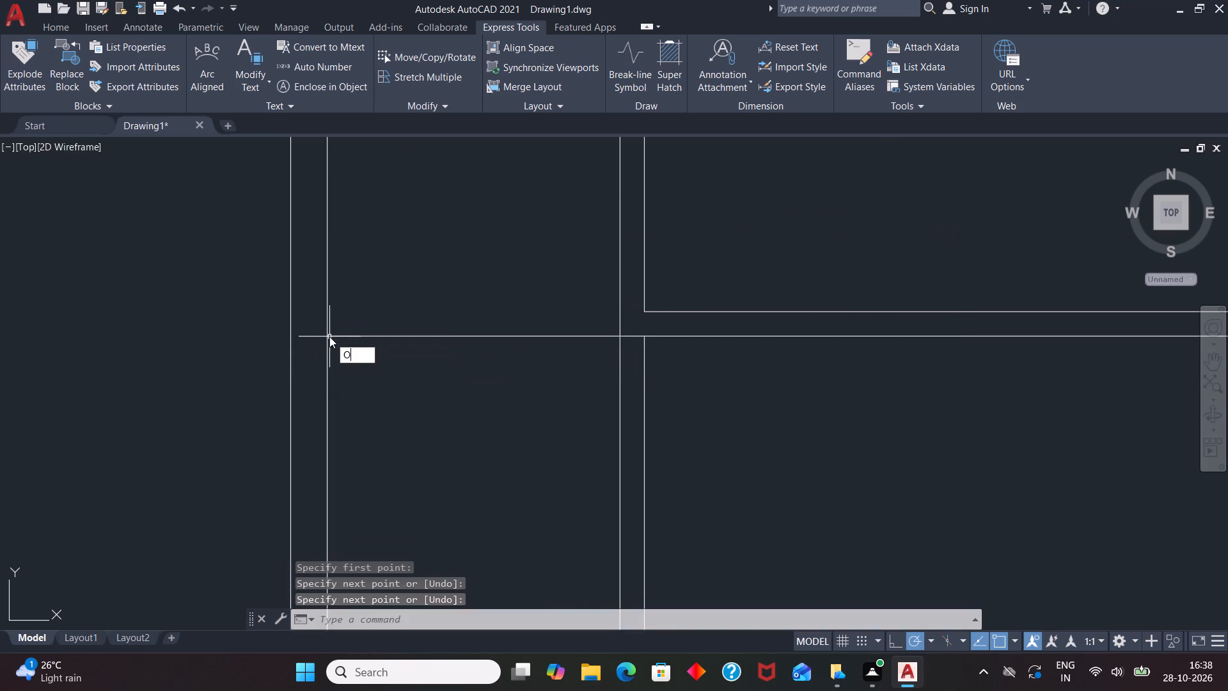
key(Return)
key(6)
key(Return)
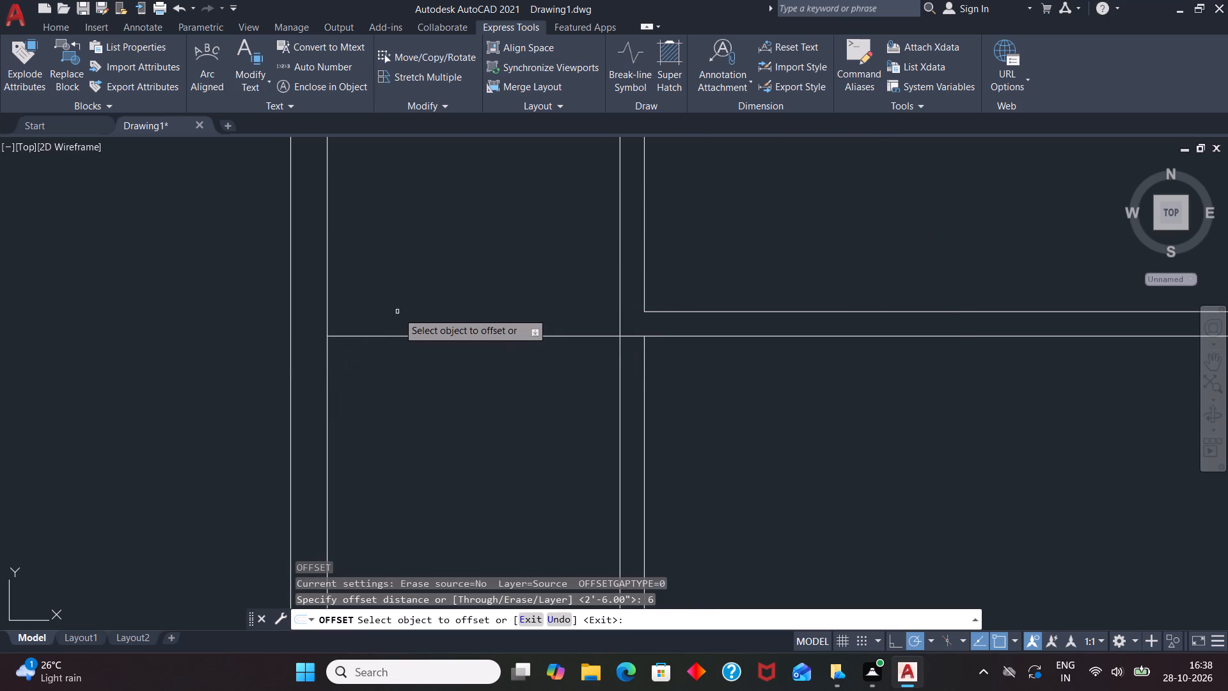
click(410, 335)
click(446, 301)
key(space)
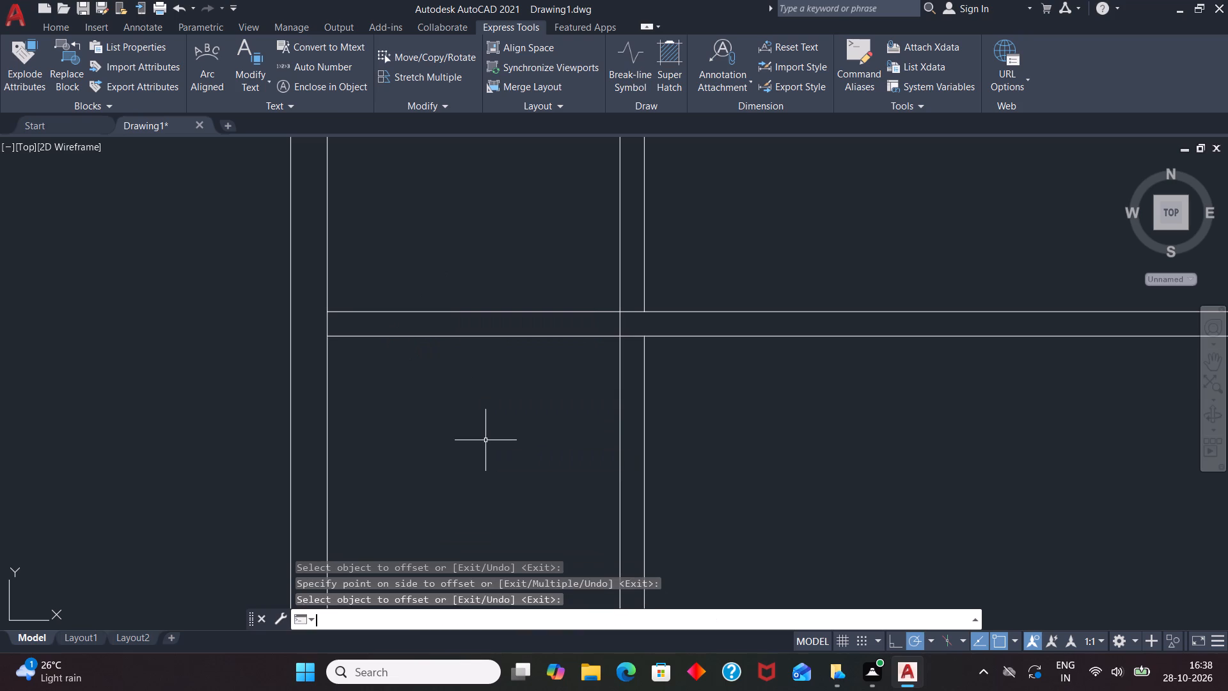
Trim the upper cross partition line and the first vertical partition's left line where they cross to clean up the junction.
text(TR)
key(Return)
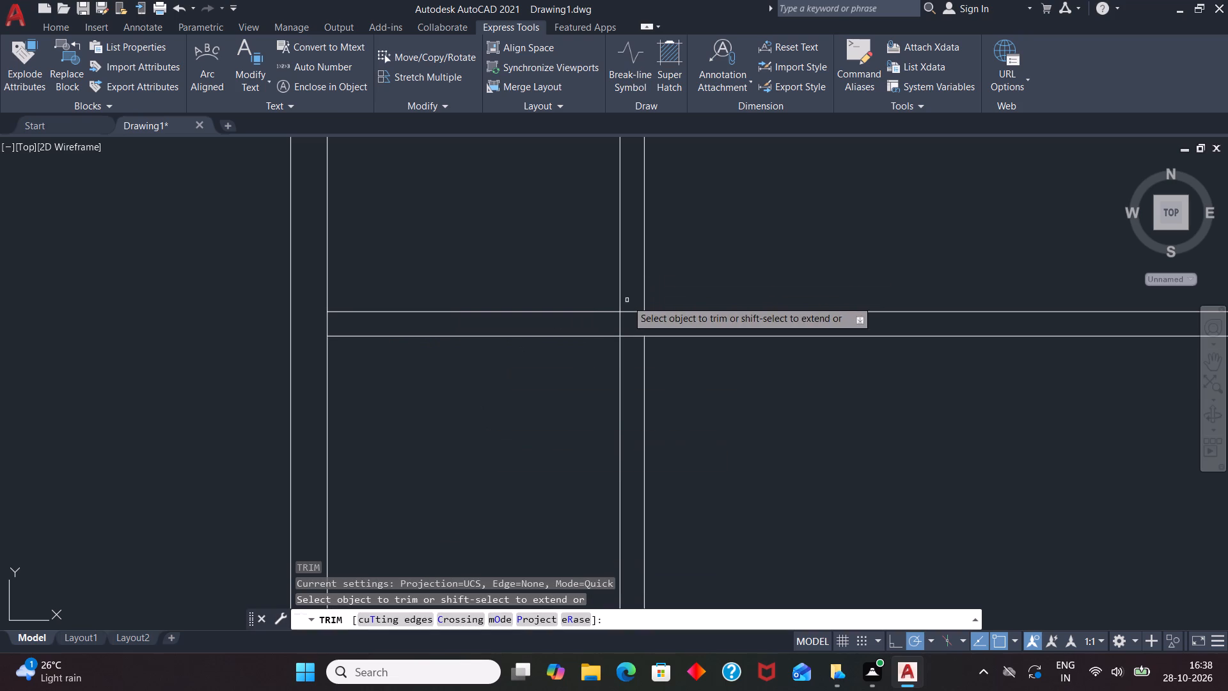
click(633, 312)
click(620, 322)
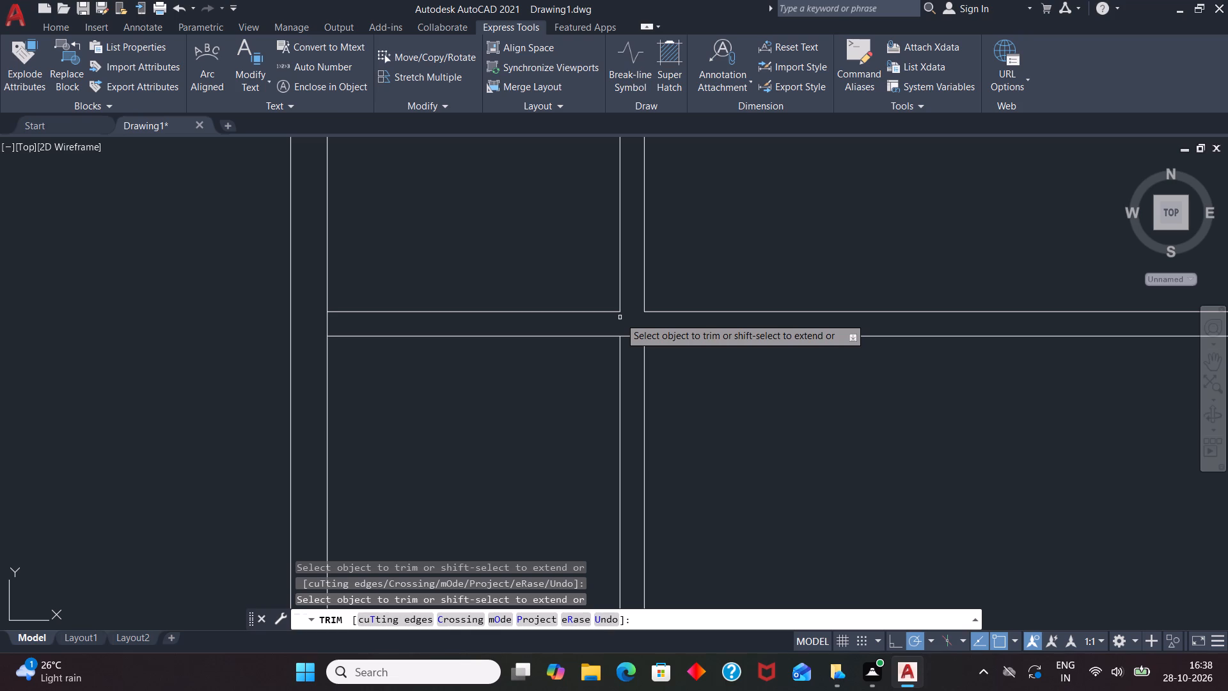
Trim away both lines of the first vertical partition below the lower cross partition to merge the two spaces there.
scroll(650, 306, down, 3)
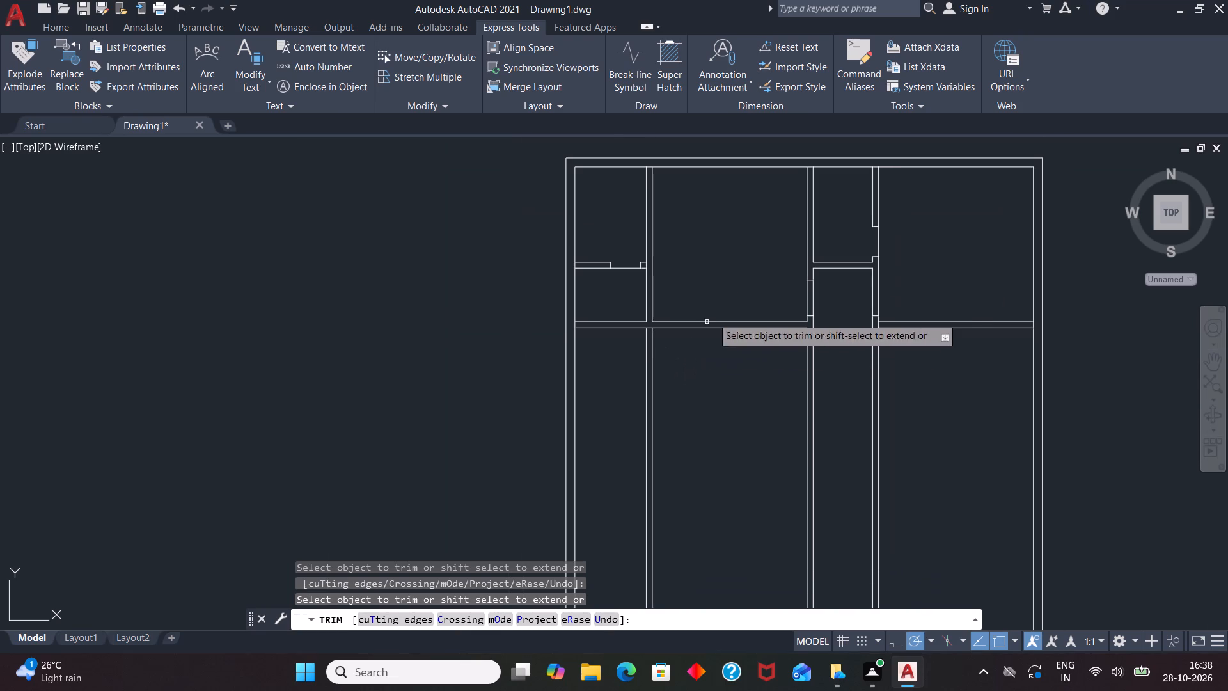
scroll(741, 251, down, 1)
scroll(817, 361, up, 1)
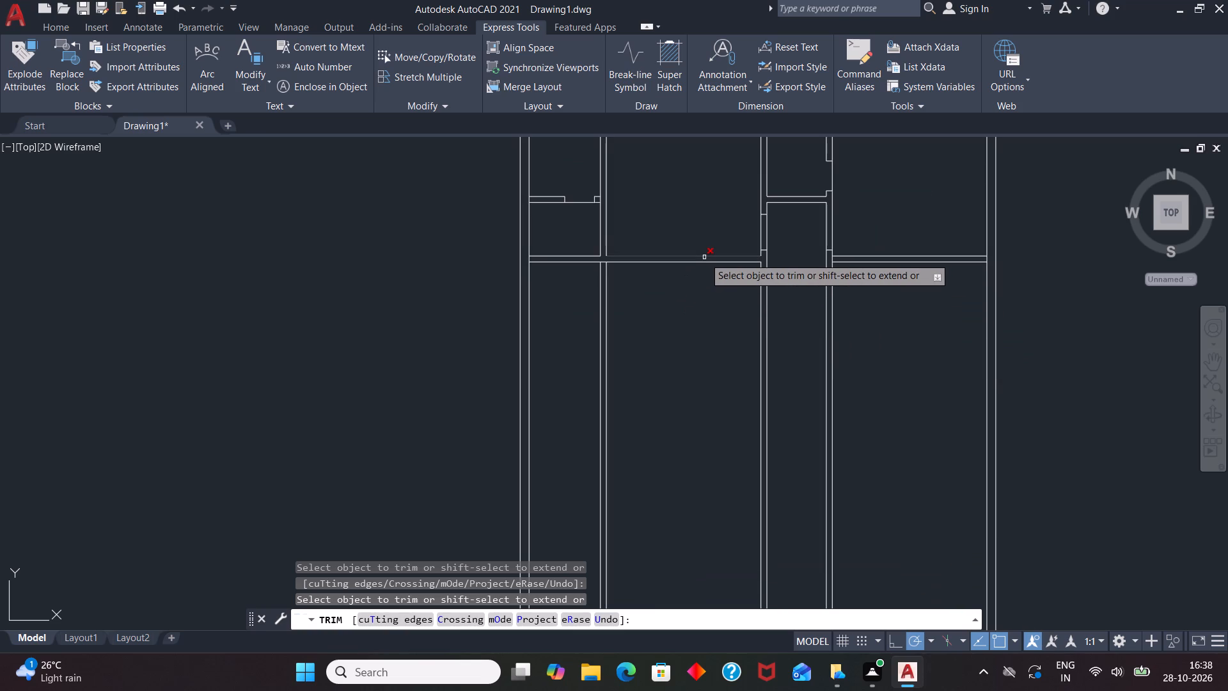
drag(650, 313, 597, 324)
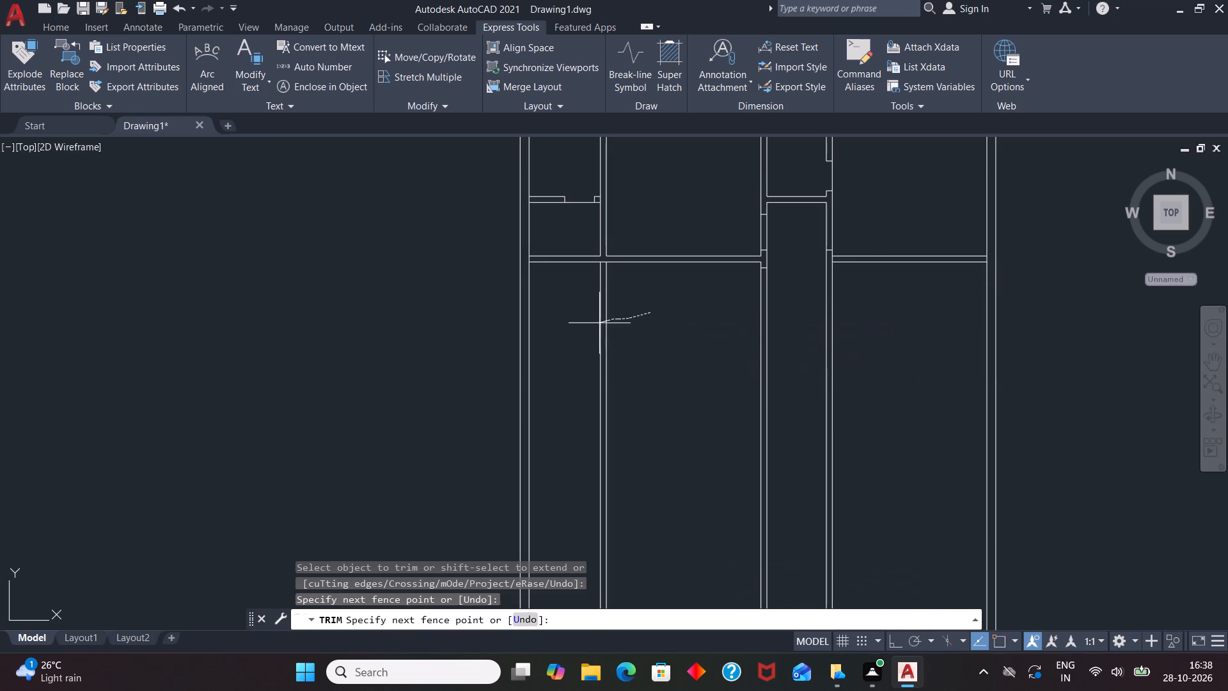
drag(597, 324, 596, 324)
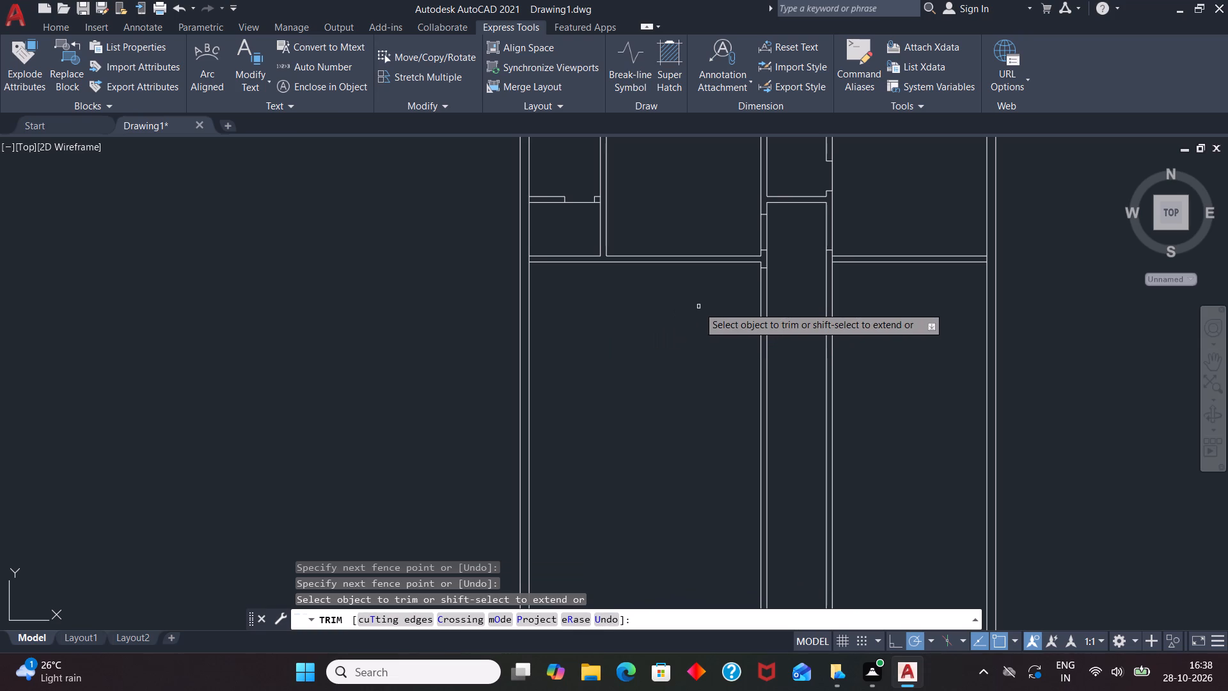
key(space)
scroll(705, 315, down, 1)
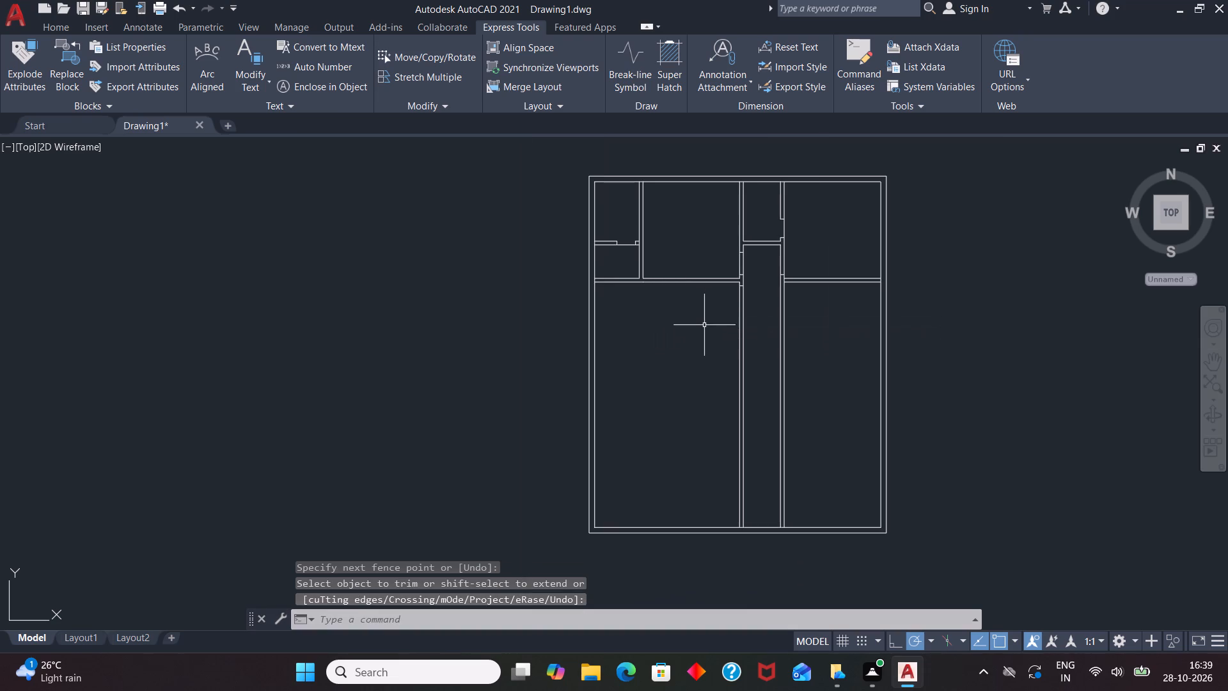
Trim the left line of the corridor's left wall between the two door jamb lines just above the cross partition.
scroll(725, 234, up, 2)
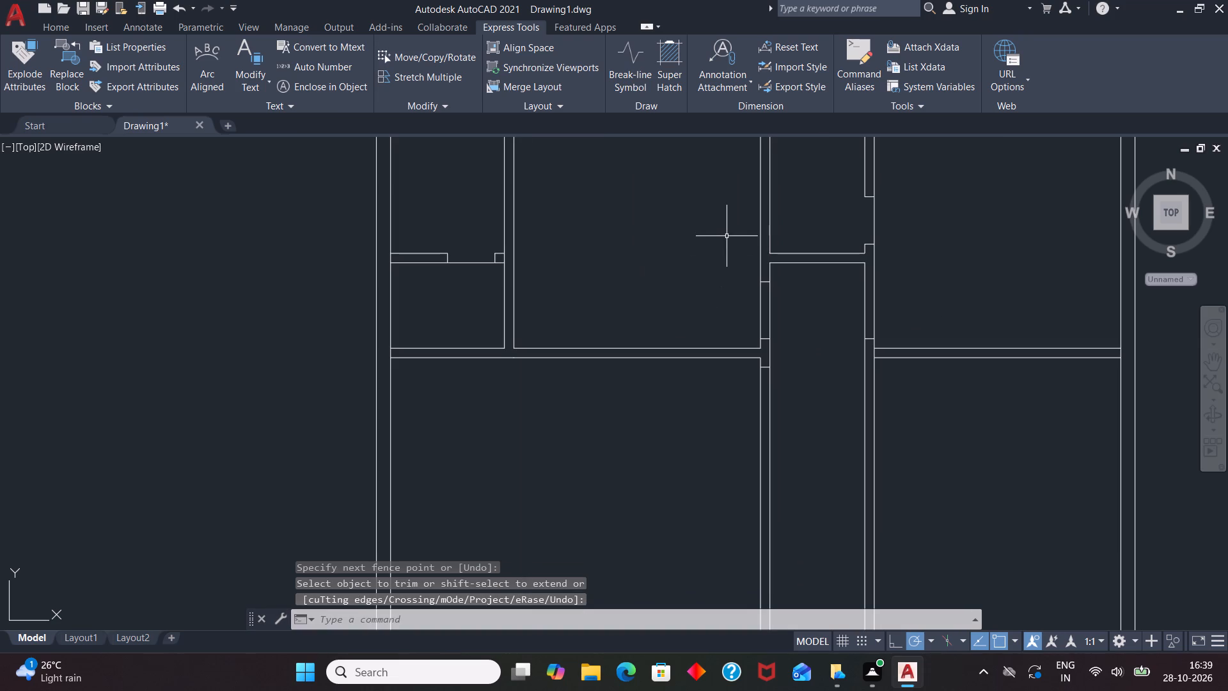
text(TR)
key(Return)
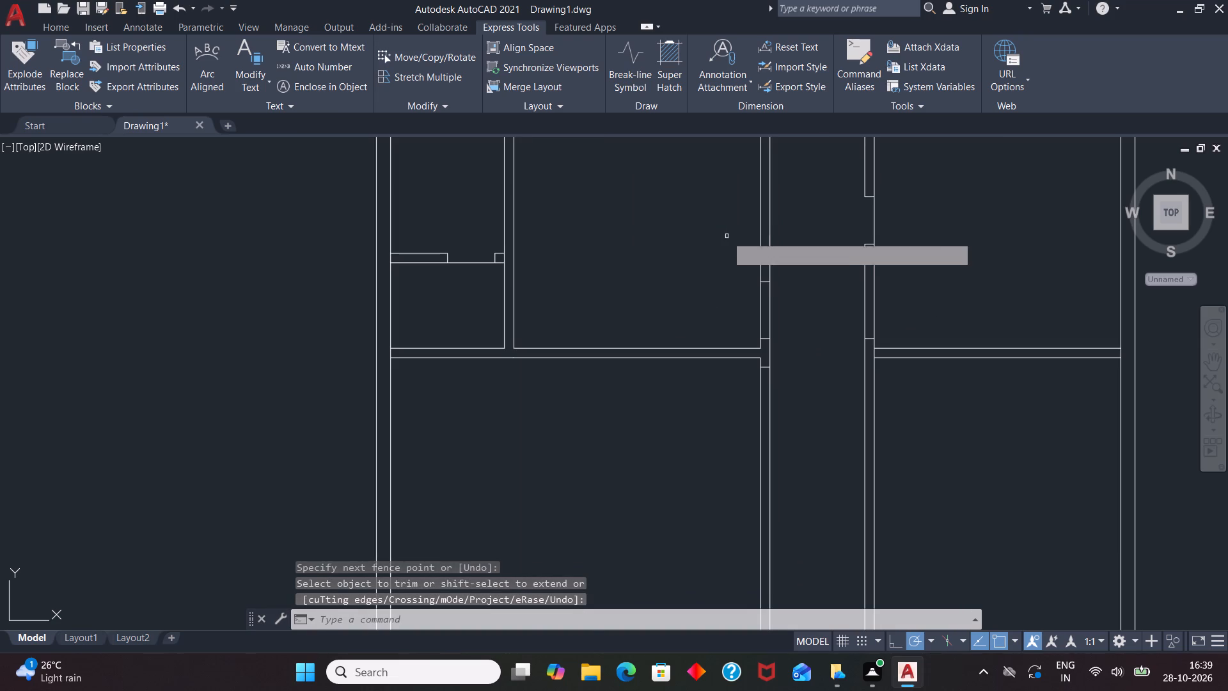
click(760, 312)
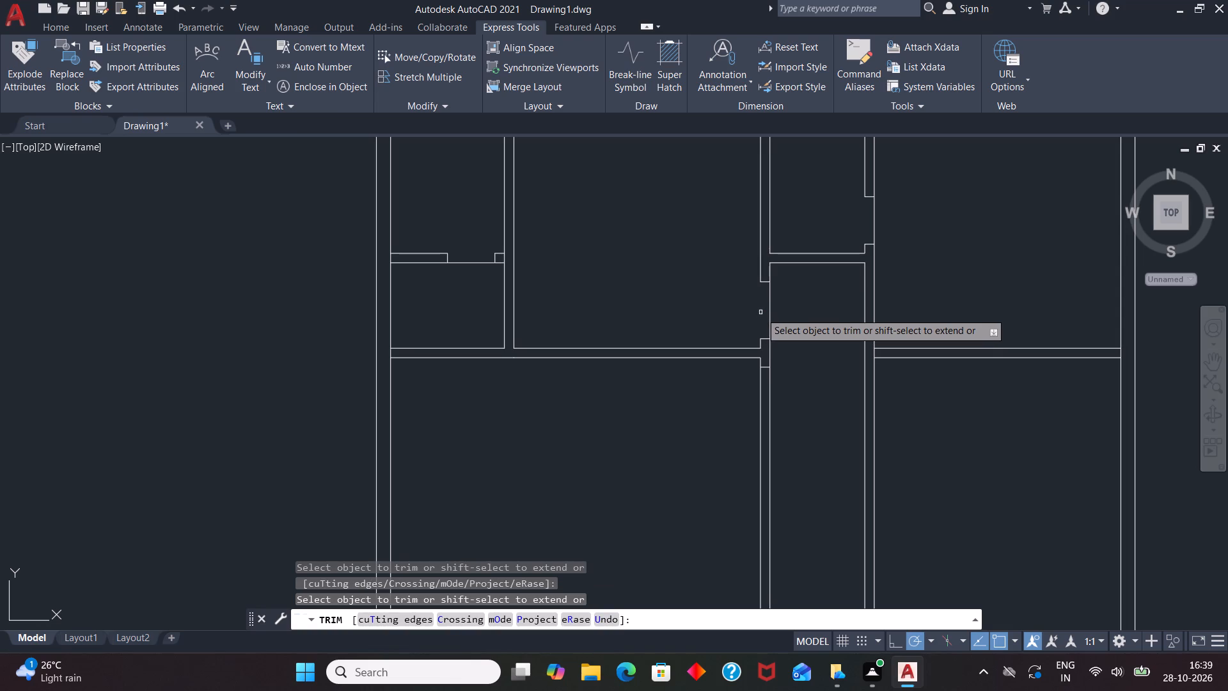
key(Escape)
Draw a line 5' down from the cross partition's lower line, 9' from the left wall's inner face, and 9' left to that wall.
scroll(834, 306, down, 2)
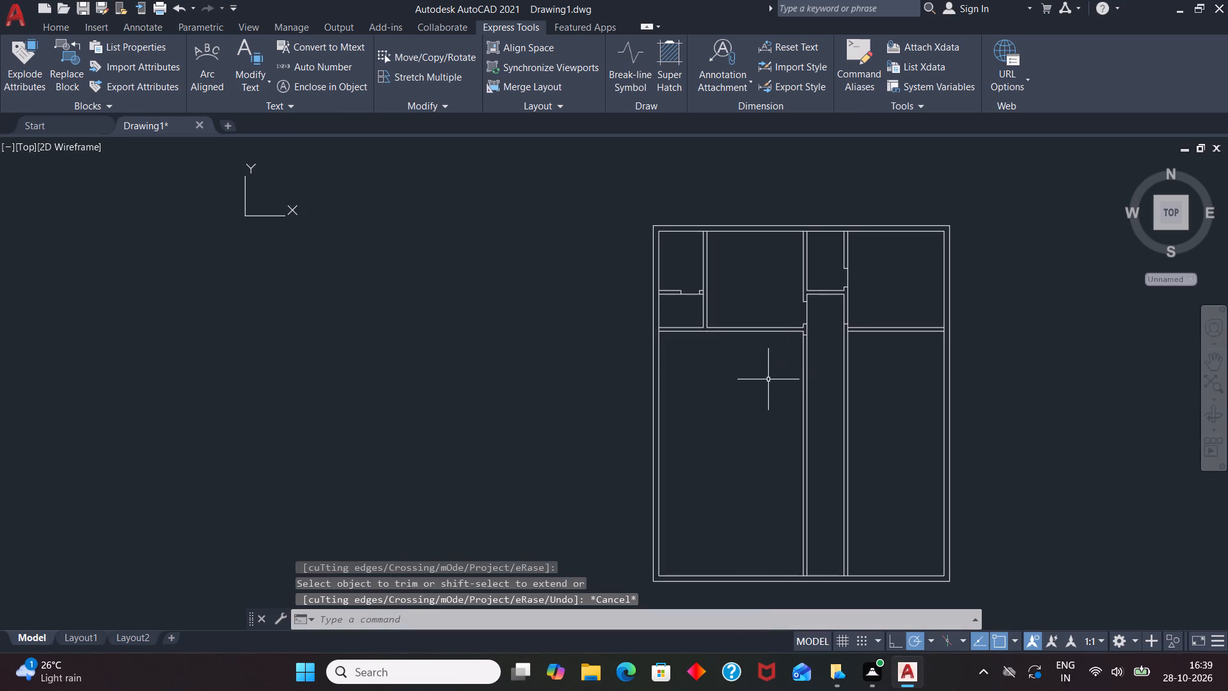
scroll(748, 390, up, 1)
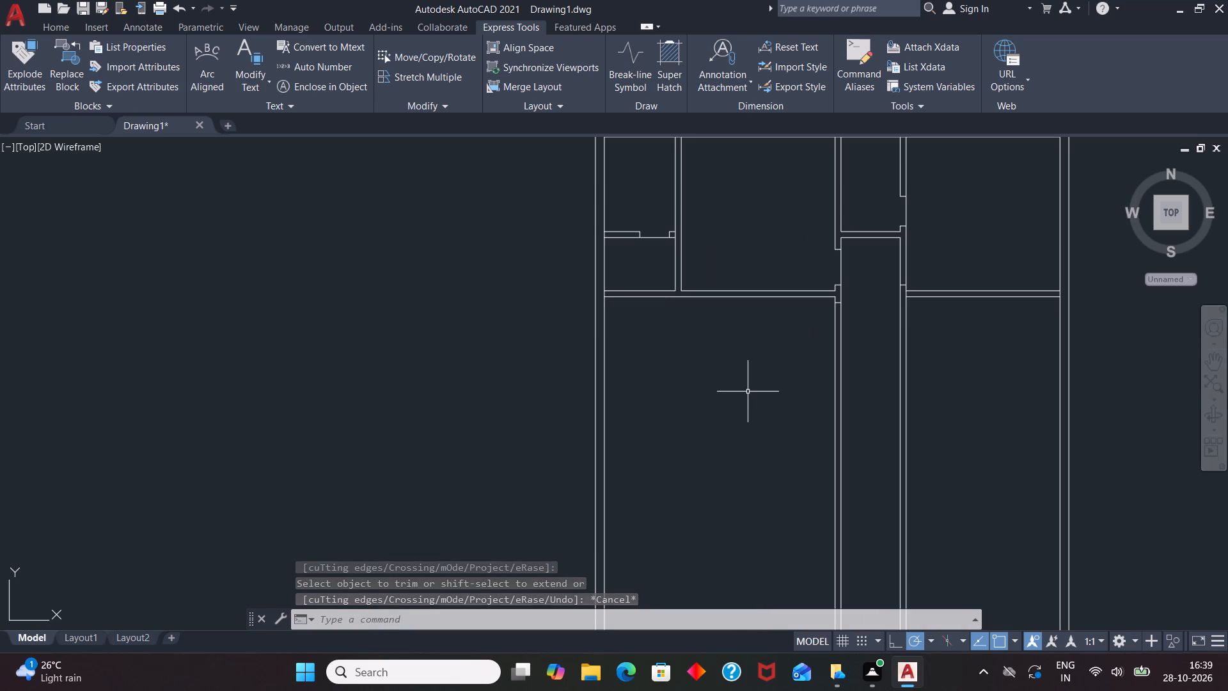
key(l)
key(Return)
text(TK)
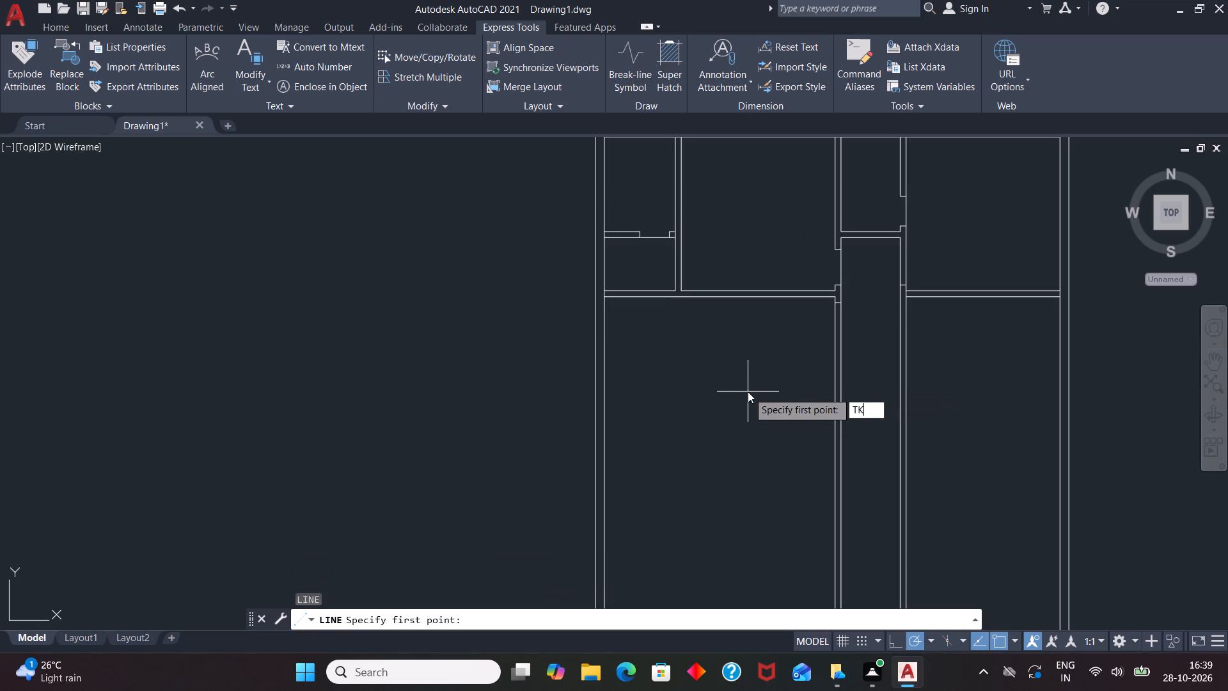
key(Return)
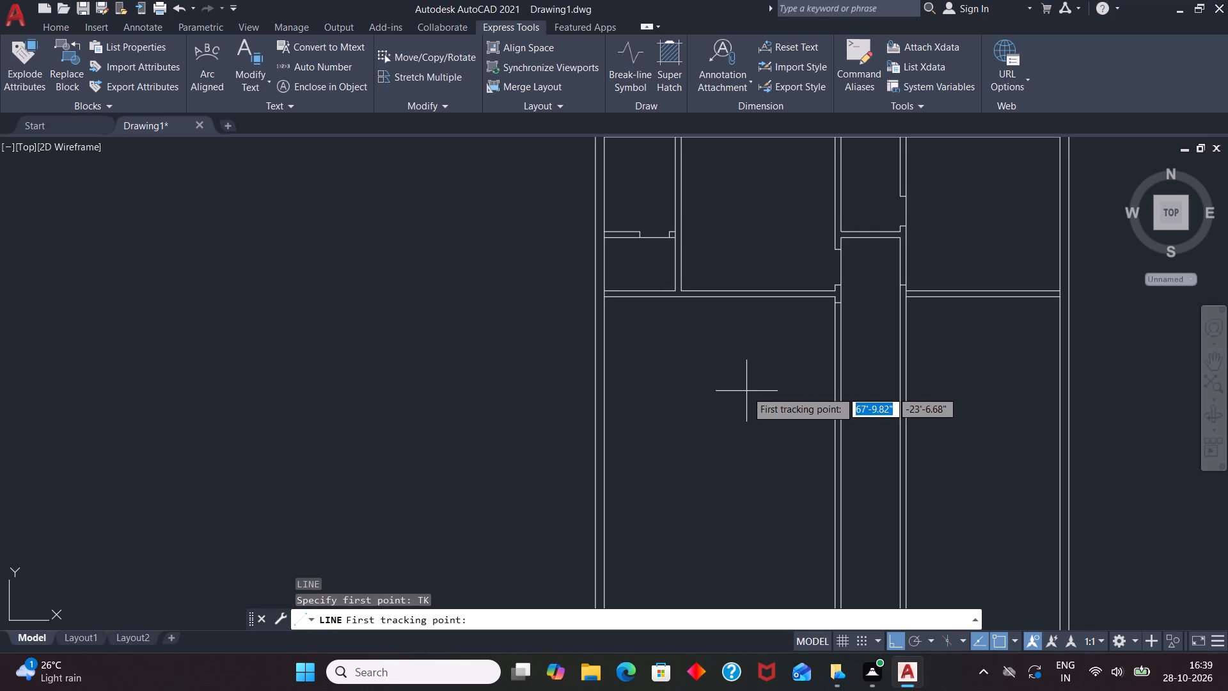
double_click(607, 297)
text(9')
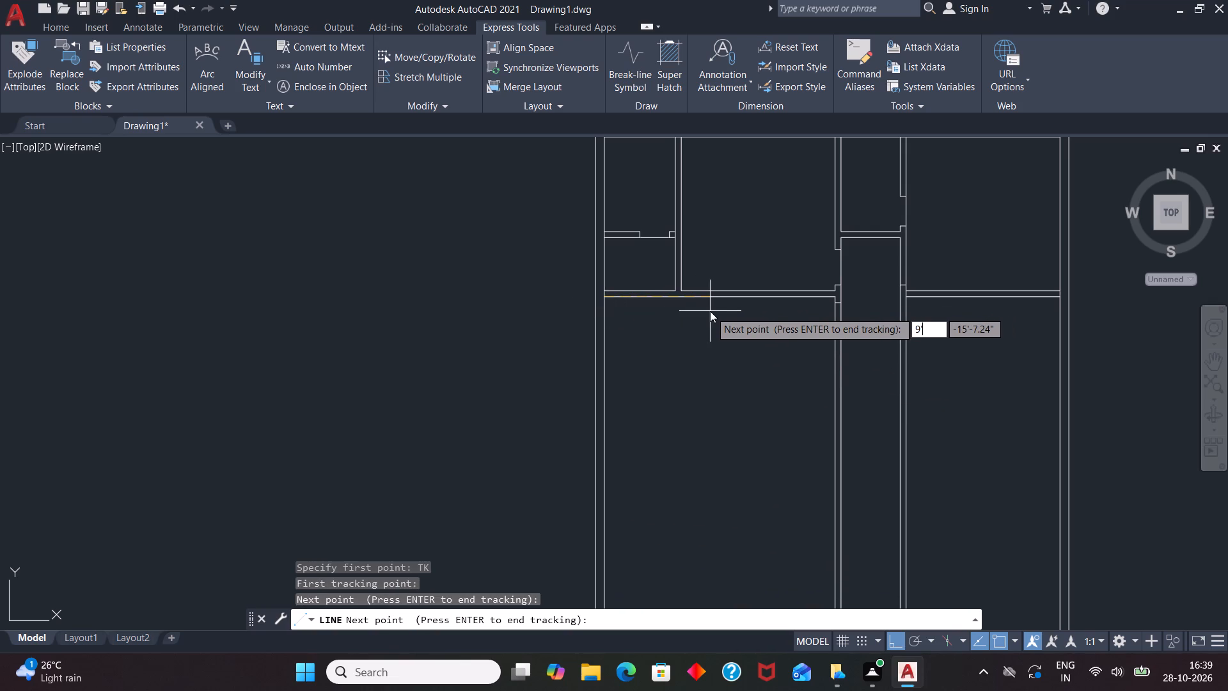
key(Return)
key(Return)
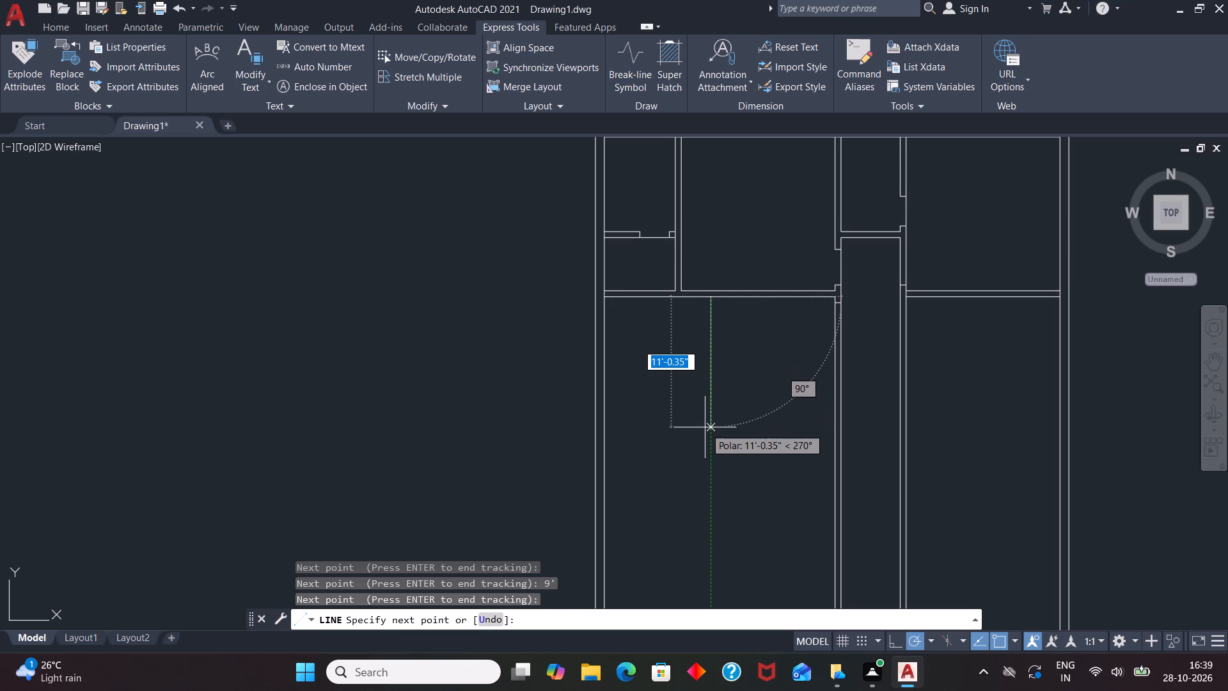
text(5')
key(Return)
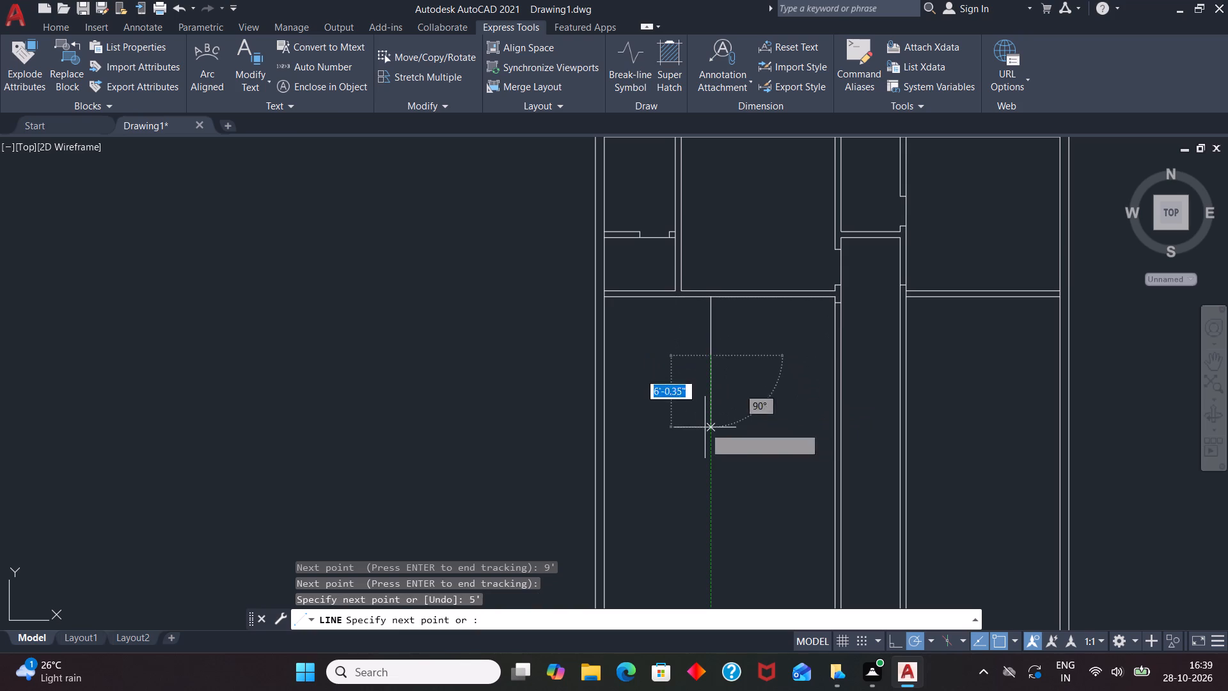
click(605, 358)
key(space)
Offset the new horizontal line 6" downward and the new vertical line 6" to the right to form the small room's walls.
text(O)
key(Return)
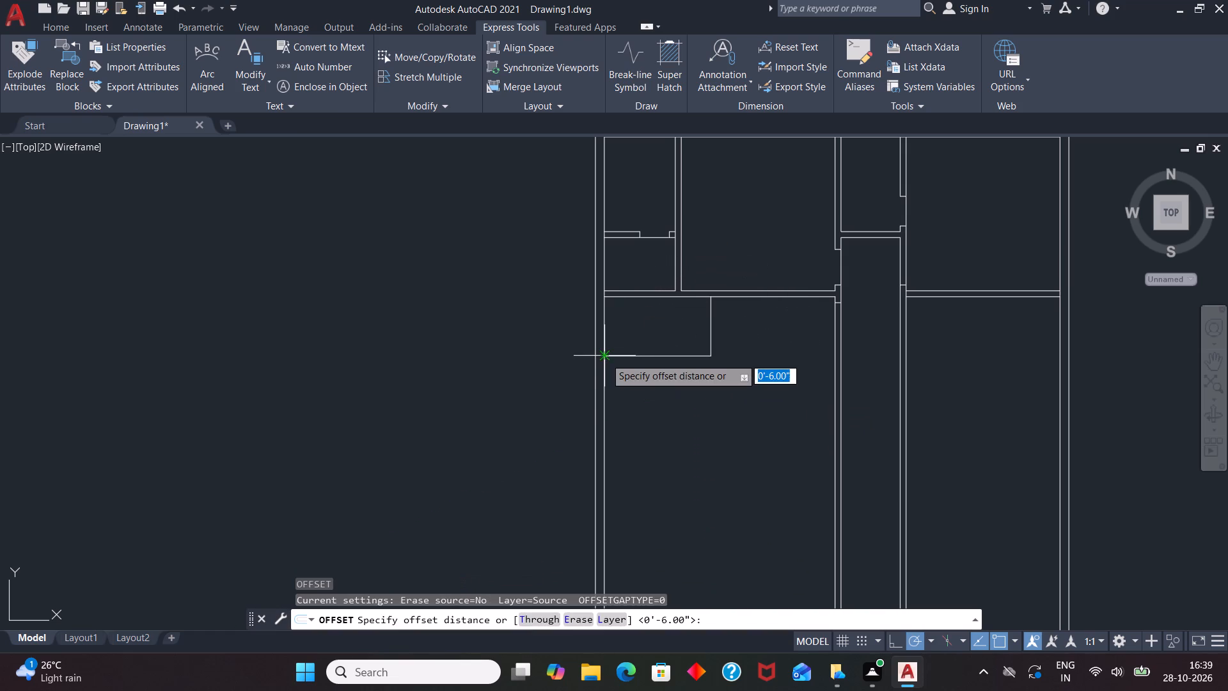
key(6)
key(Return)
click(612, 358)
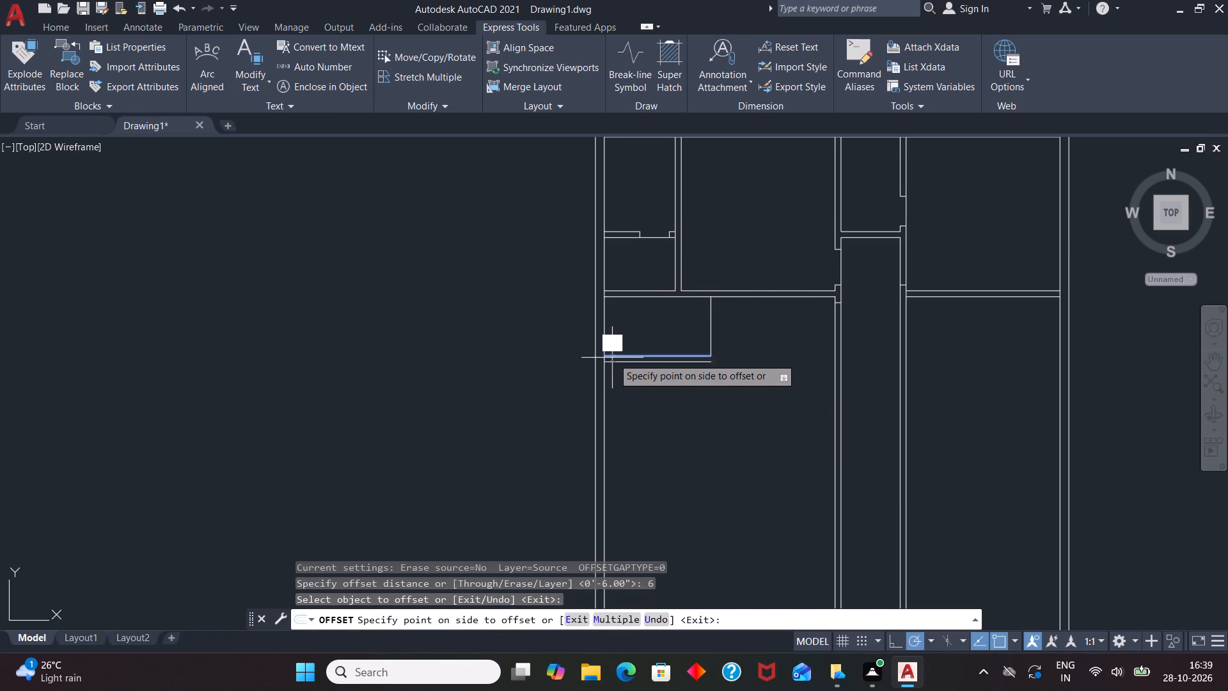
click(654, 392)
click(711, 339)
click(739, 335)
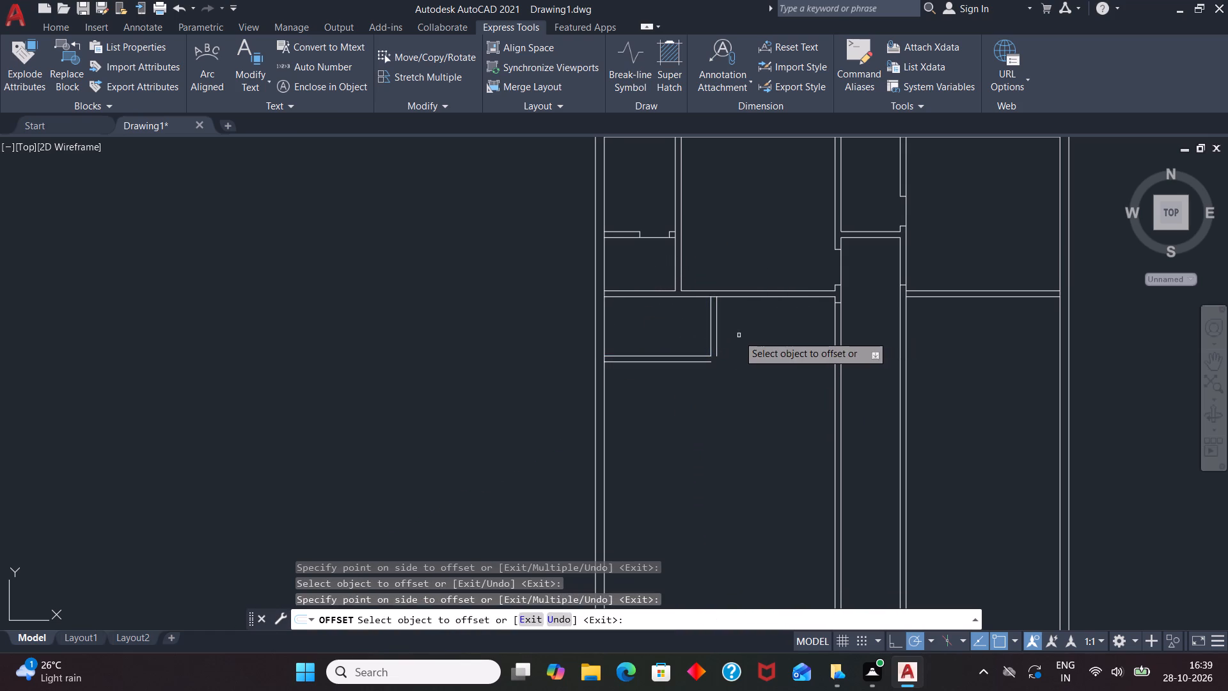
key(space)
Draw a short horizontal line continuing the small room's outer bottom line rightward, and extend the outer vertical line down to it.
text(L)
key(Return)
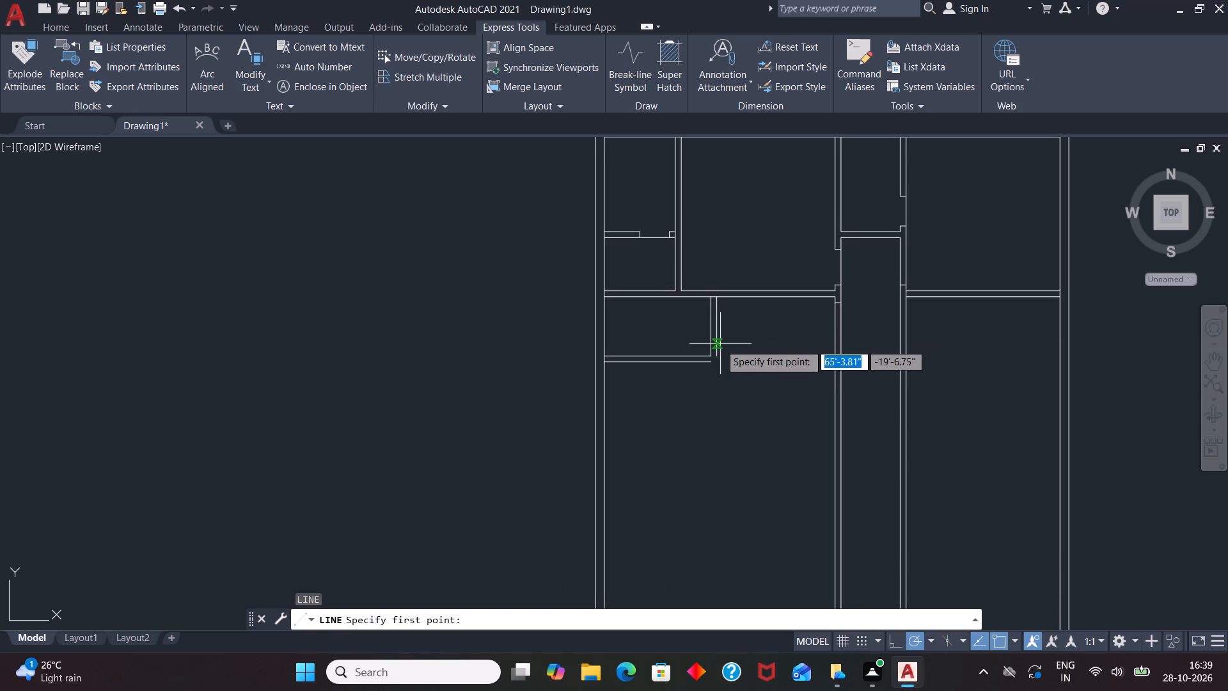
scroll(718, 353, up, 2)
click(702, 371)
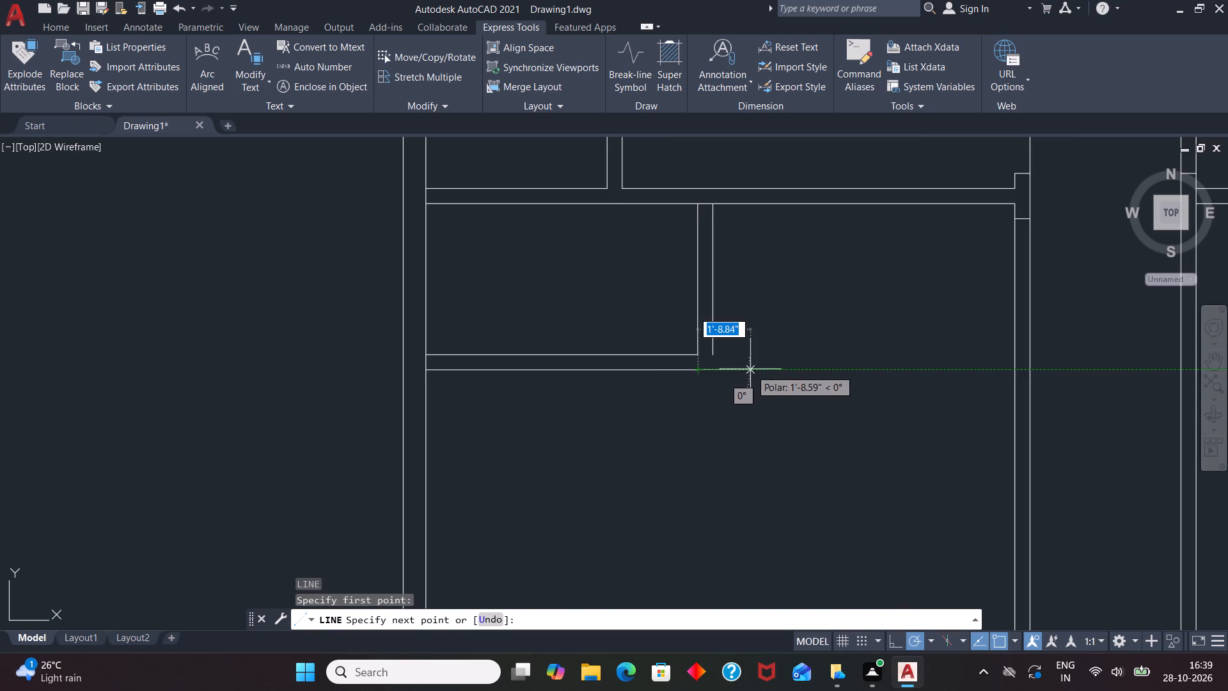
click(755, 369)
key(space)
text(EX)
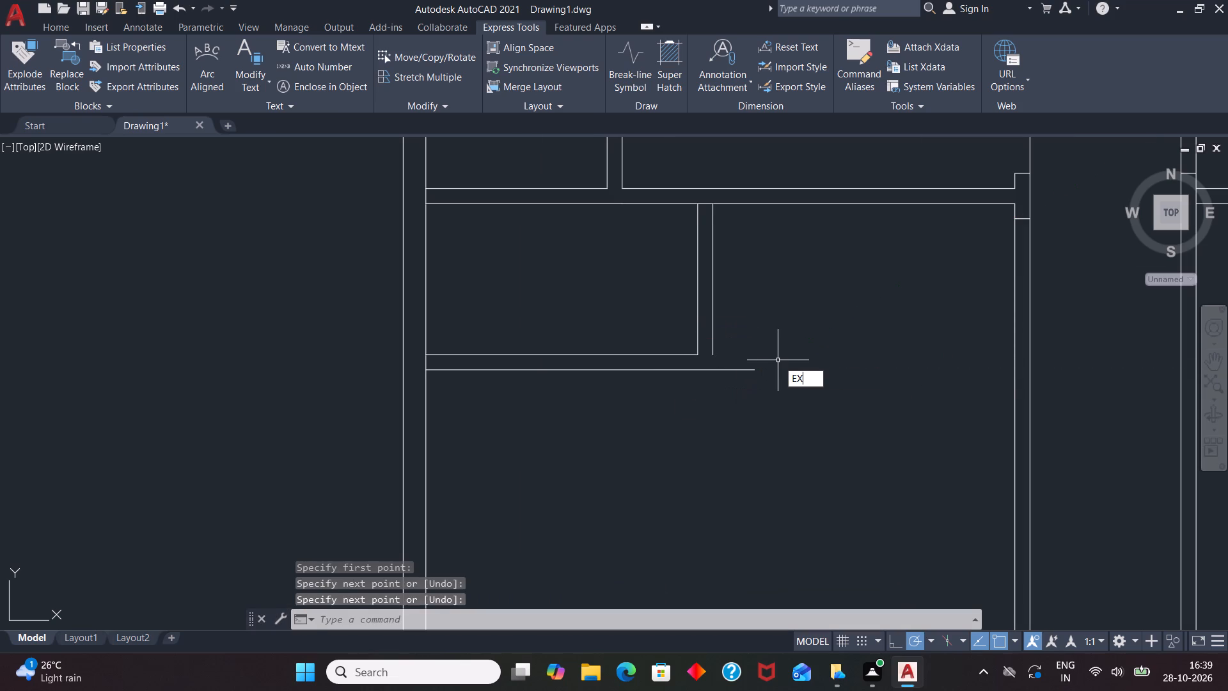
key(Return)
click(712, 339)
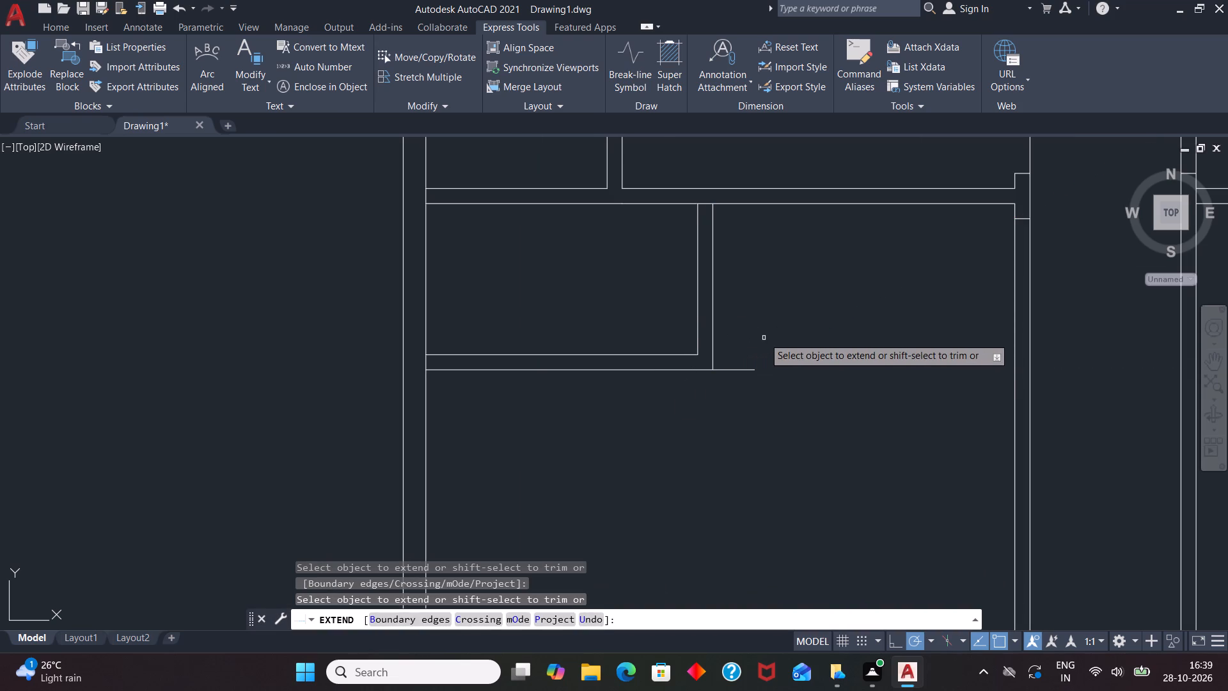
key(space)
Trim the overhang at the small room's outer corner and the cross partition line between its two vertical wall lines.
text(TR)
key(Return)
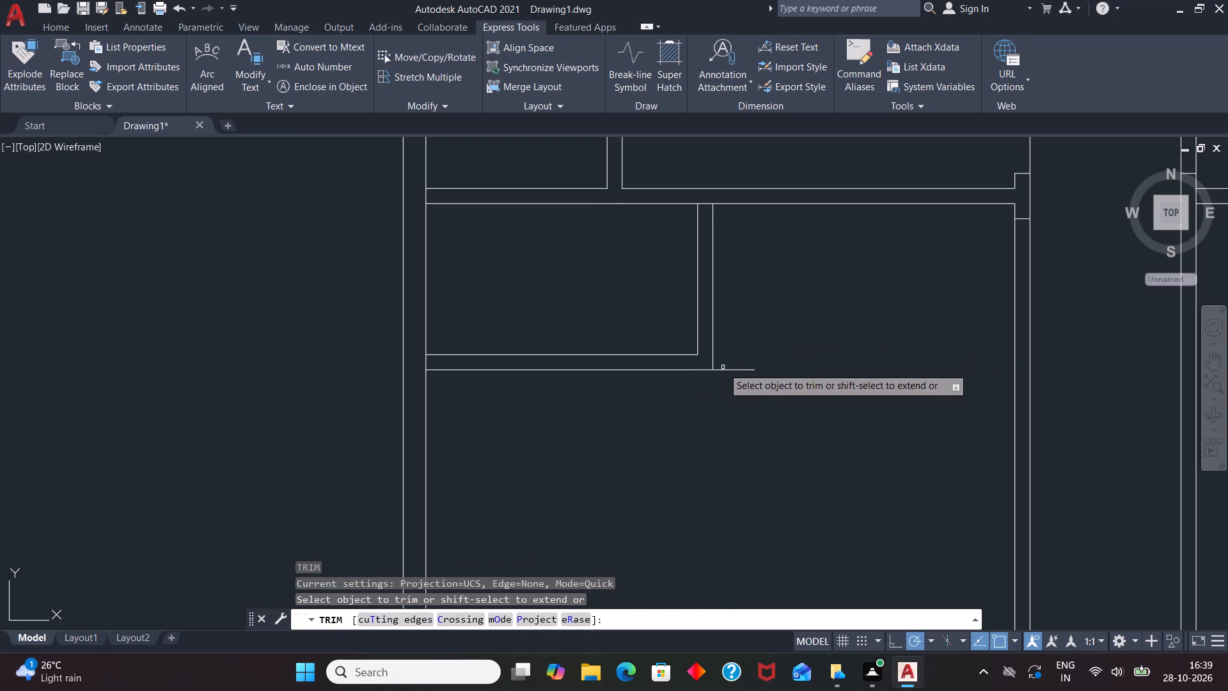
click(723, 367)
click(725, 369)
click(725, 370)
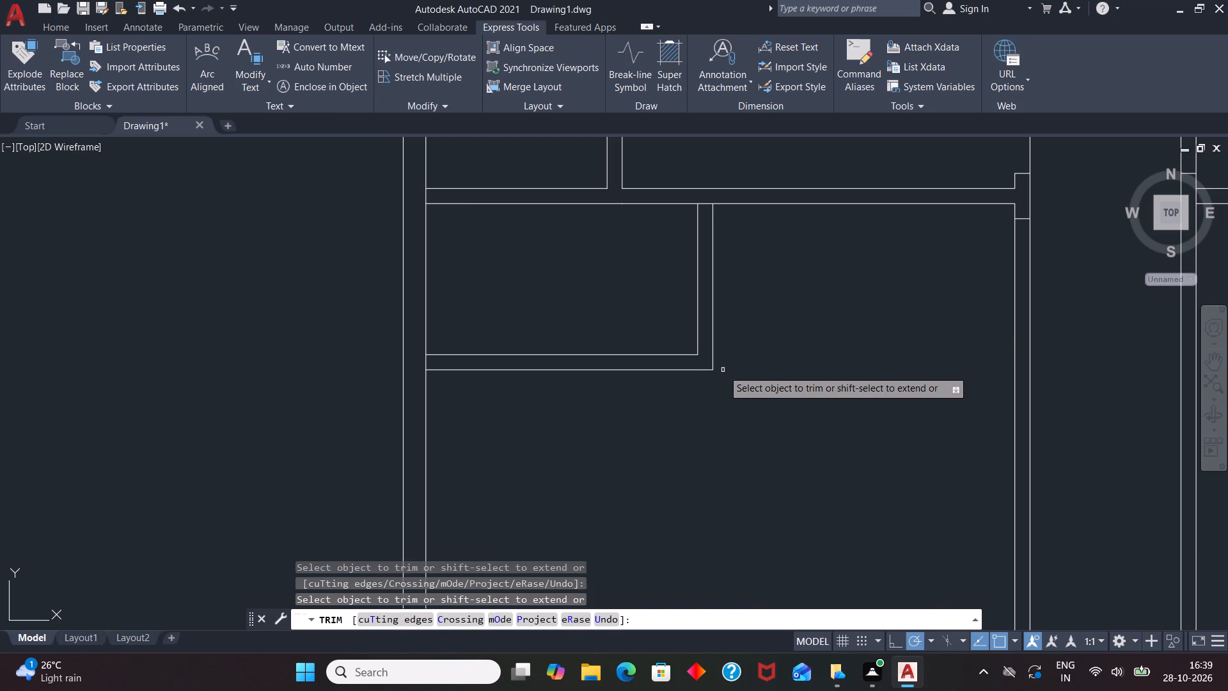
click(705, 203)
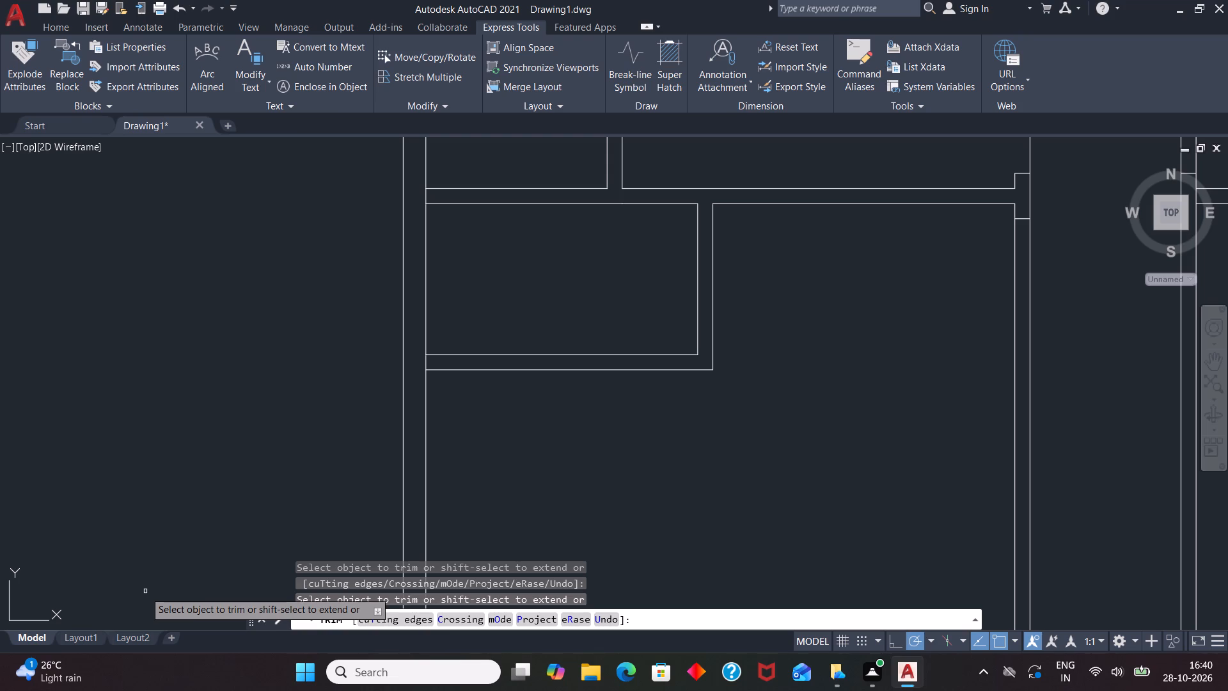
key(Escape)
Draw a horizontal line from the small room's outer lower right corner to the corridor's left wall.
scroll(377, 470, down, 1)
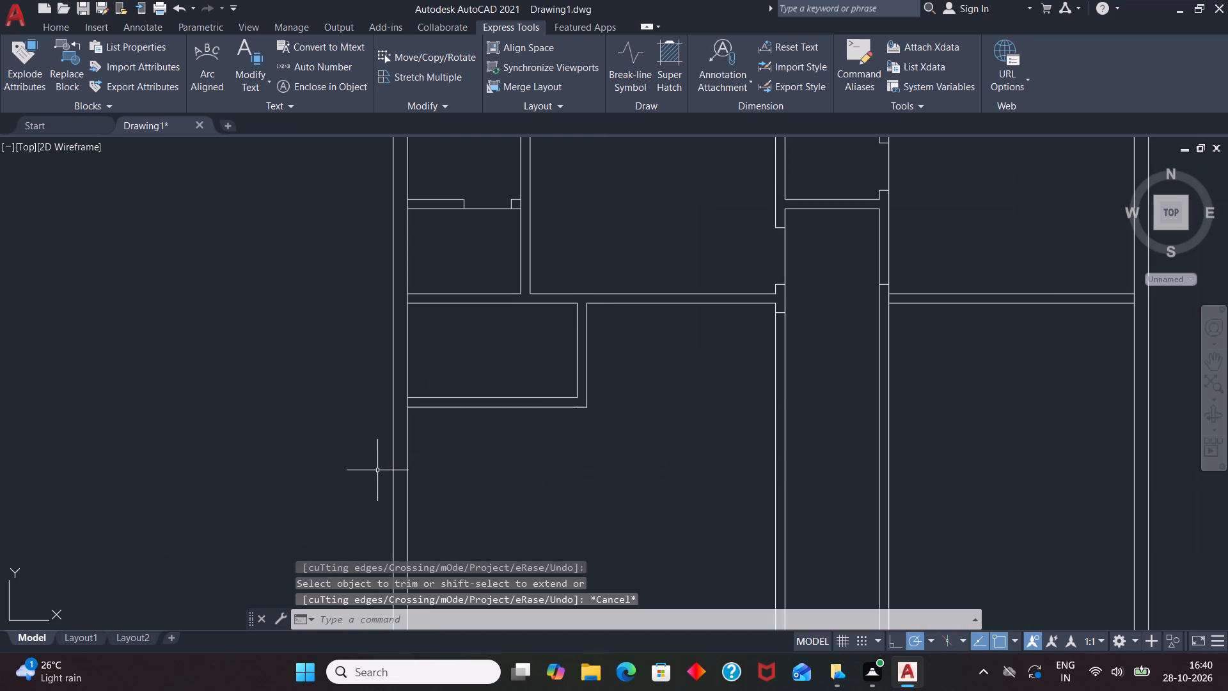
scroll(613, 324, up, 1)
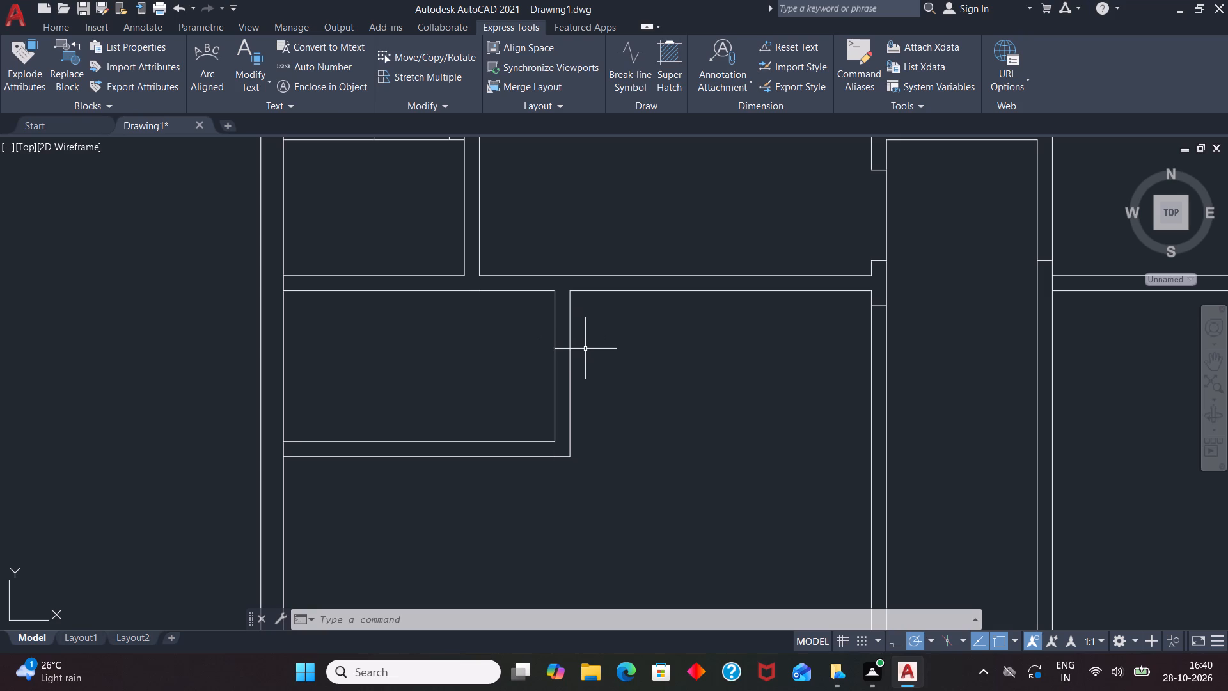
key(l)
key(Return)
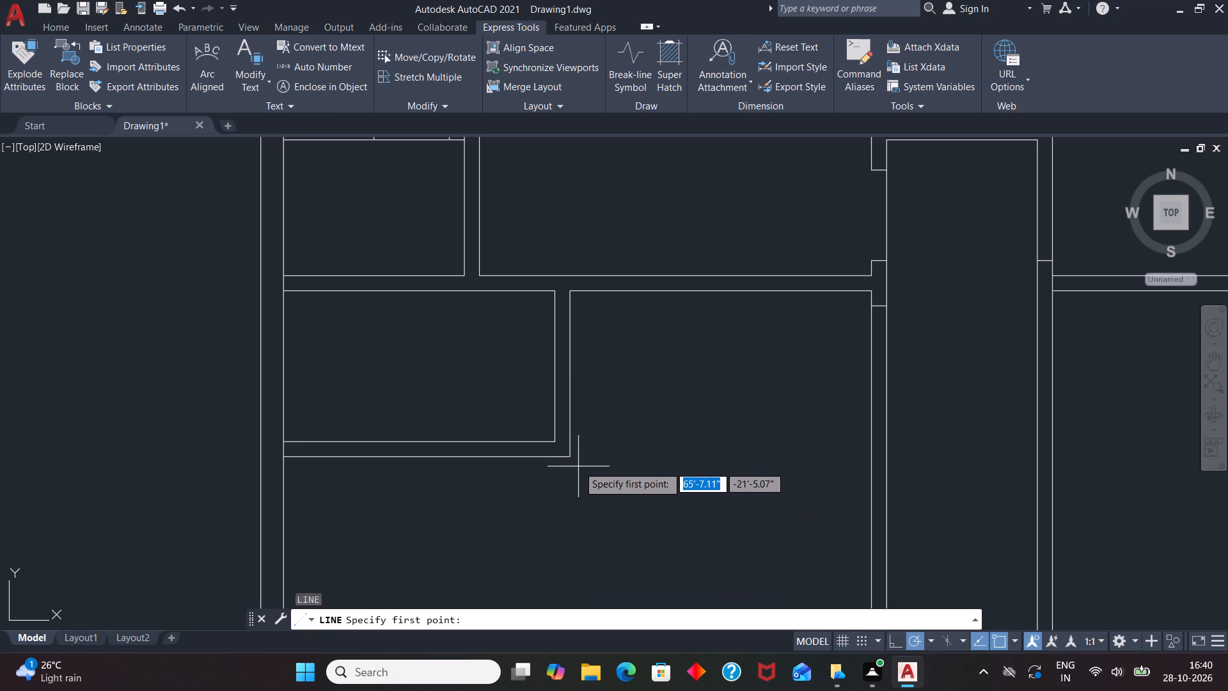
click(574, 460)
click(870, 455)
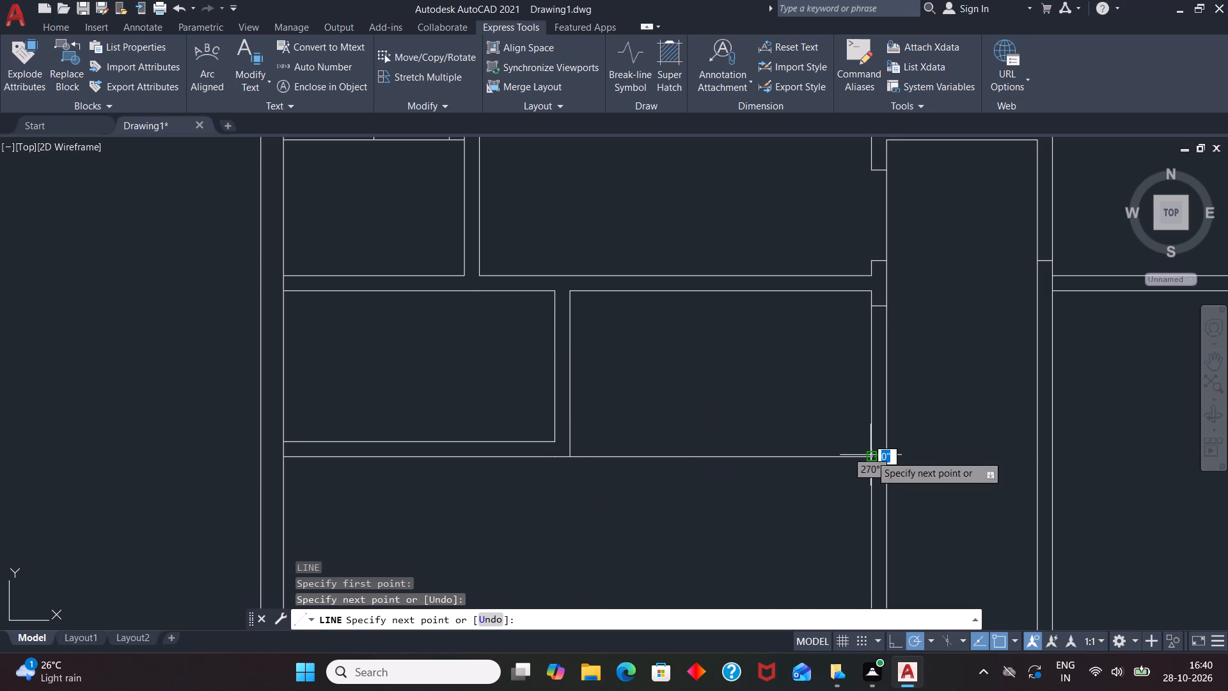
key(space)
Offset the new horizontal line 6" upward to form the partition between the small room and the corridor.
key(o)
key(Return)
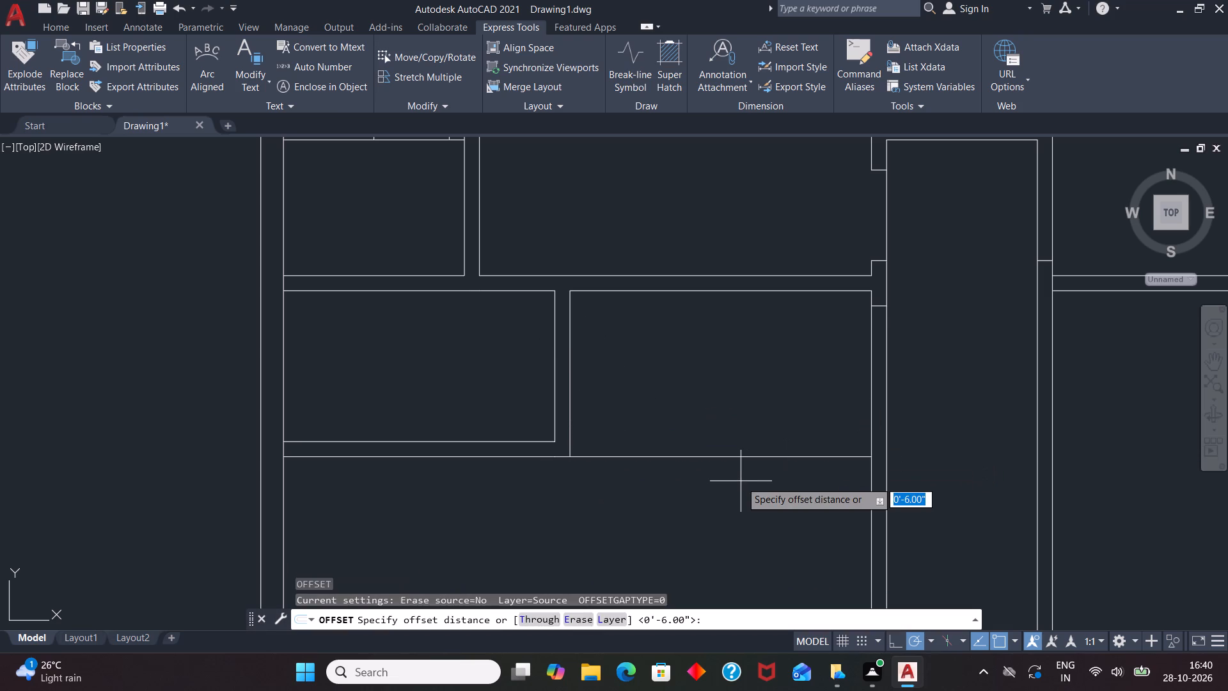
key(6)
key(Return)
click(743, 457)
click(753, 422)
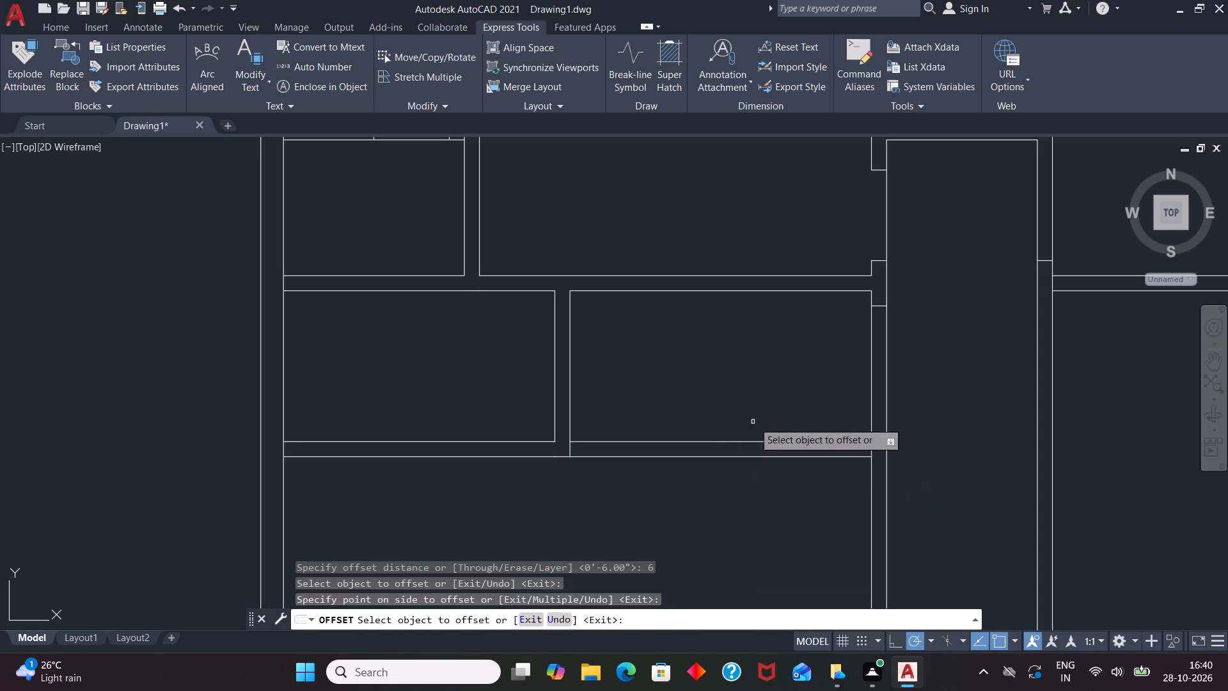
key(space)
Trim the small room's outer vertical line where it crosses the new partition to clean up the junction.
text(TR)
key(Return)
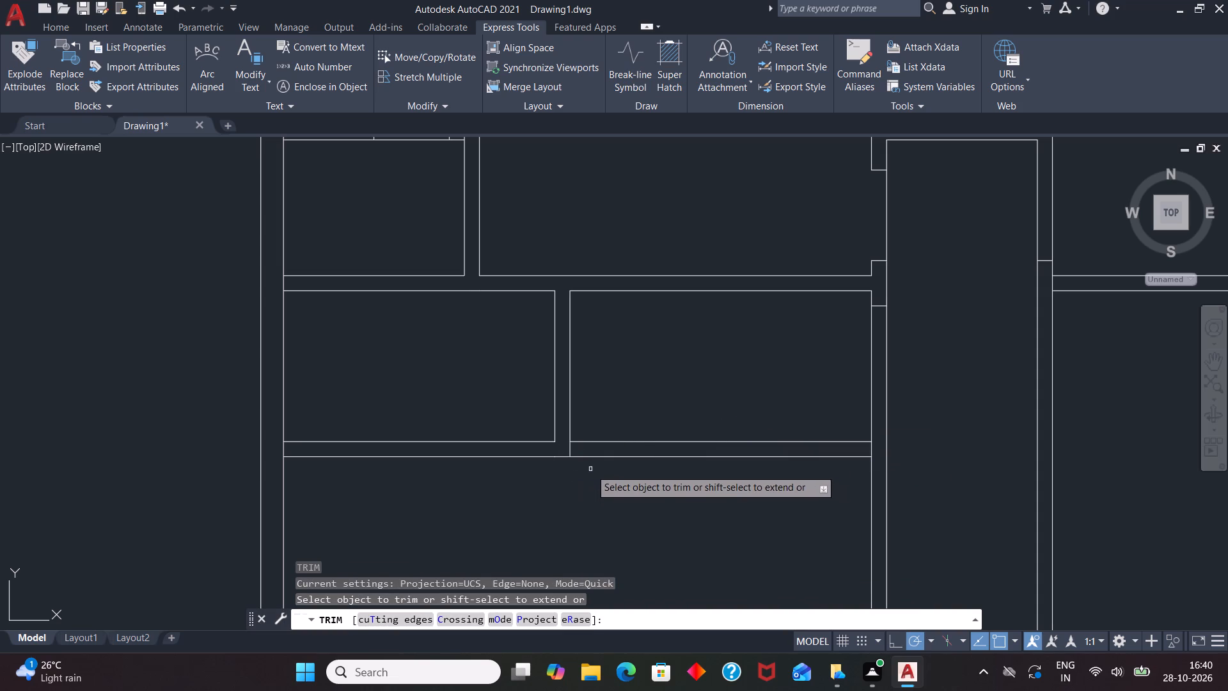
click(569, 451)
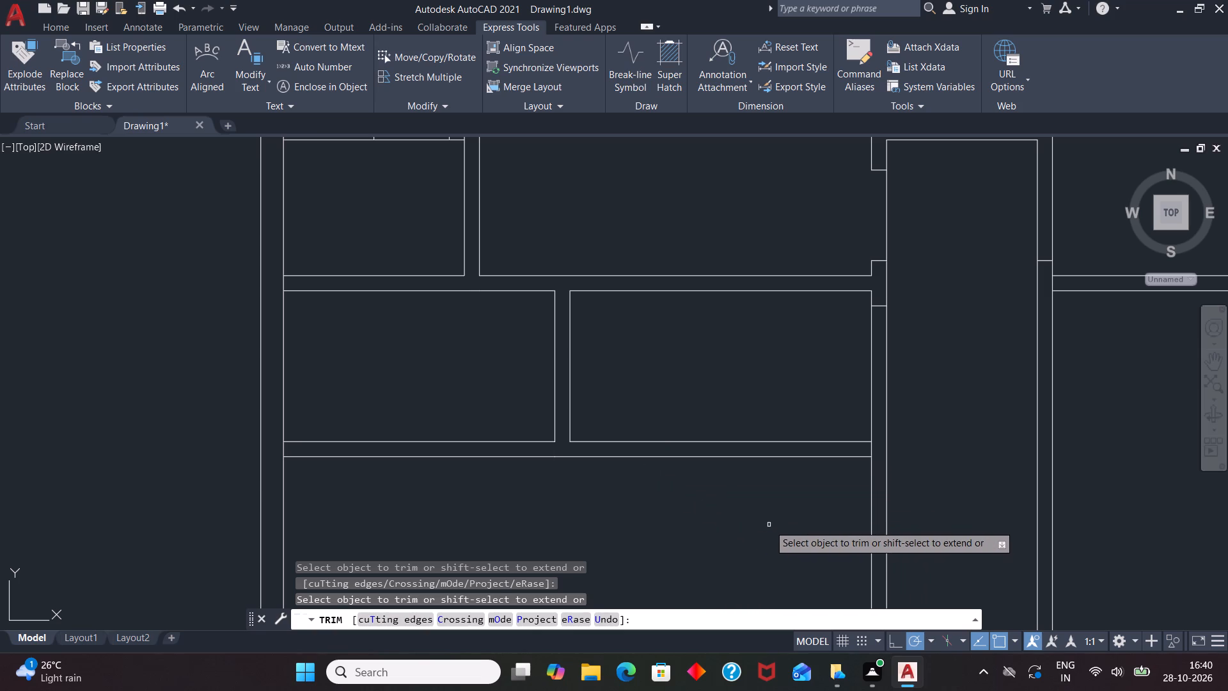
key(space)
Draw a vertical door jamb line across the new partition, 6" left of the corridor's left wall.
key(l)
key(Return)
text(TK)
key(Return)
click(875, 440)
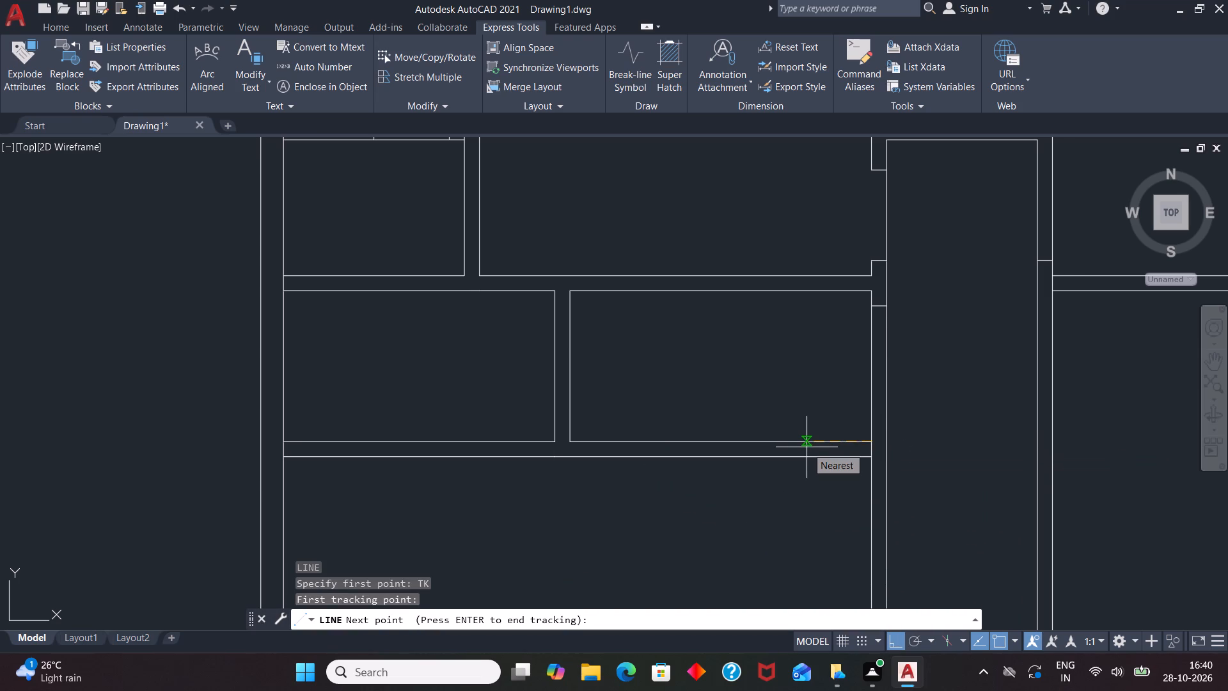
key(6)
key(Return)
key(Return)
scroll(862, 459, up, 2)
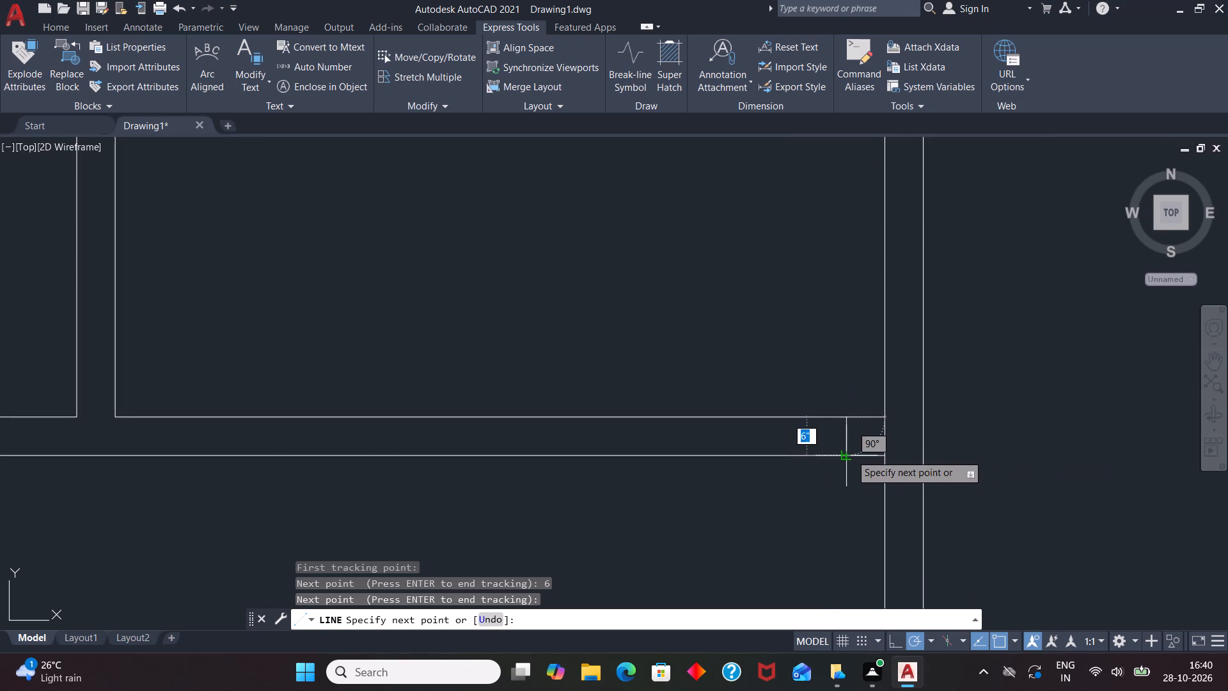
click(851, 456)
key(space)
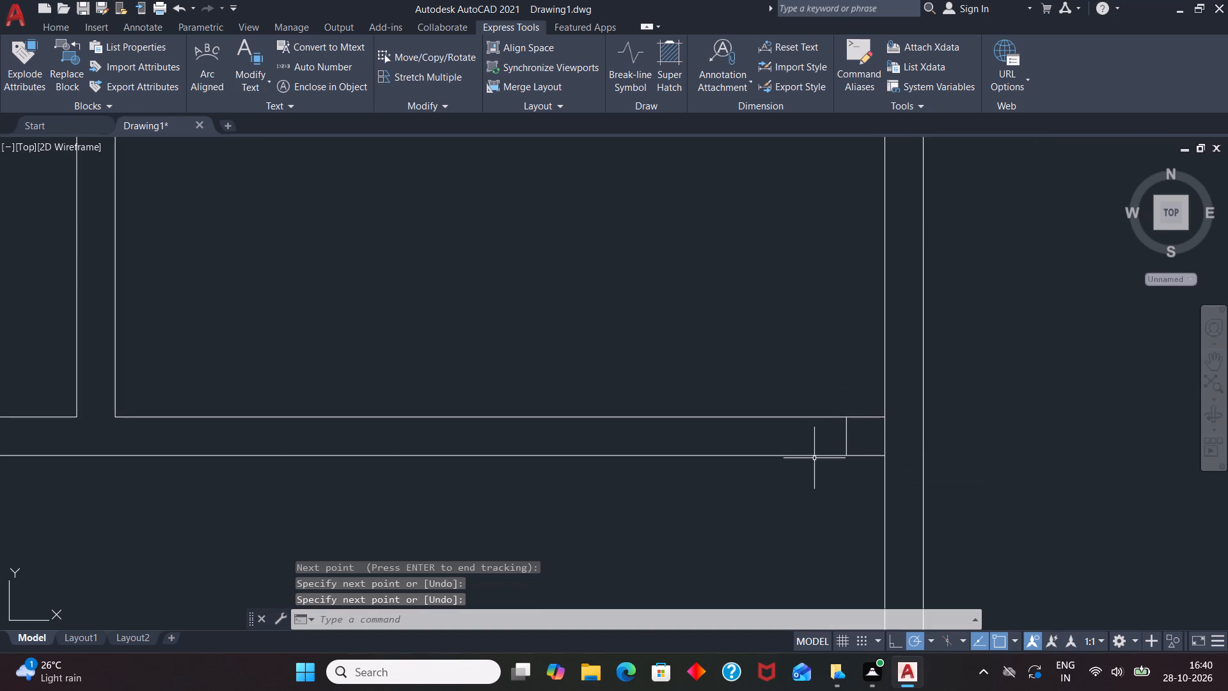
Offset the jamb line 2'6" to the left and trim both partition lines between the jambs to open the doorway.
key(o)
key(Return)
text(2'6")
key(Return)
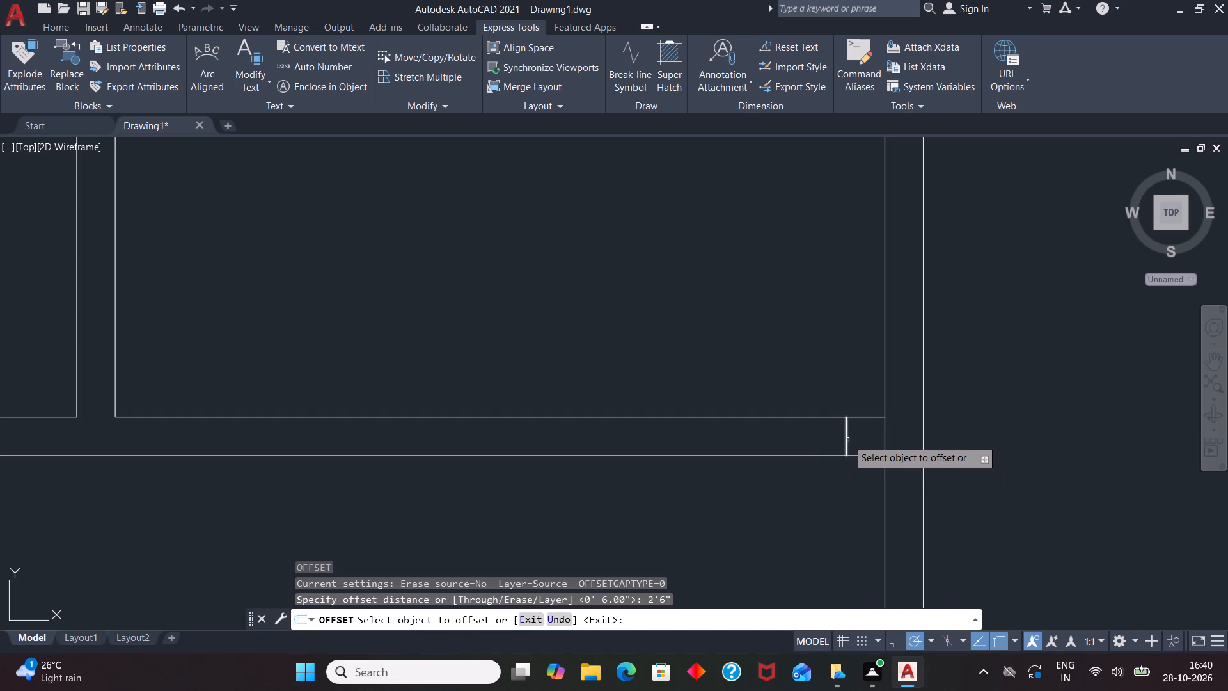
click(847, 436)
click(739, 445)
key(space)
text(TR)
key(Return)
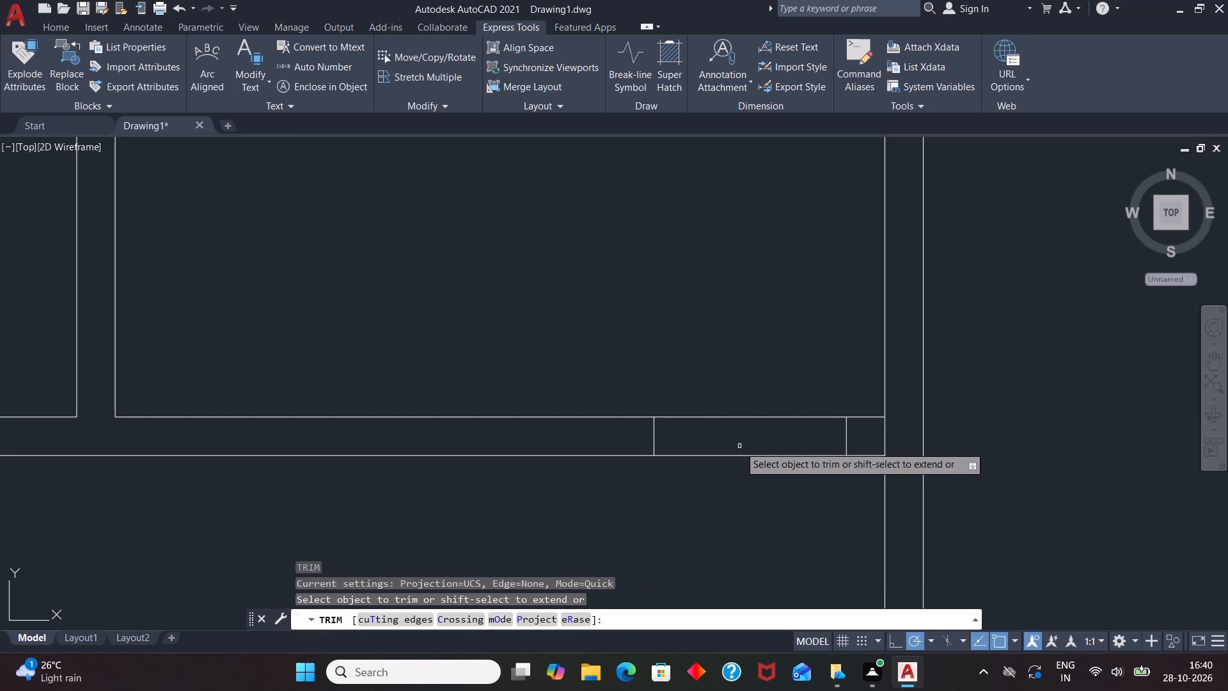
drag(755, 379, 774, 501)
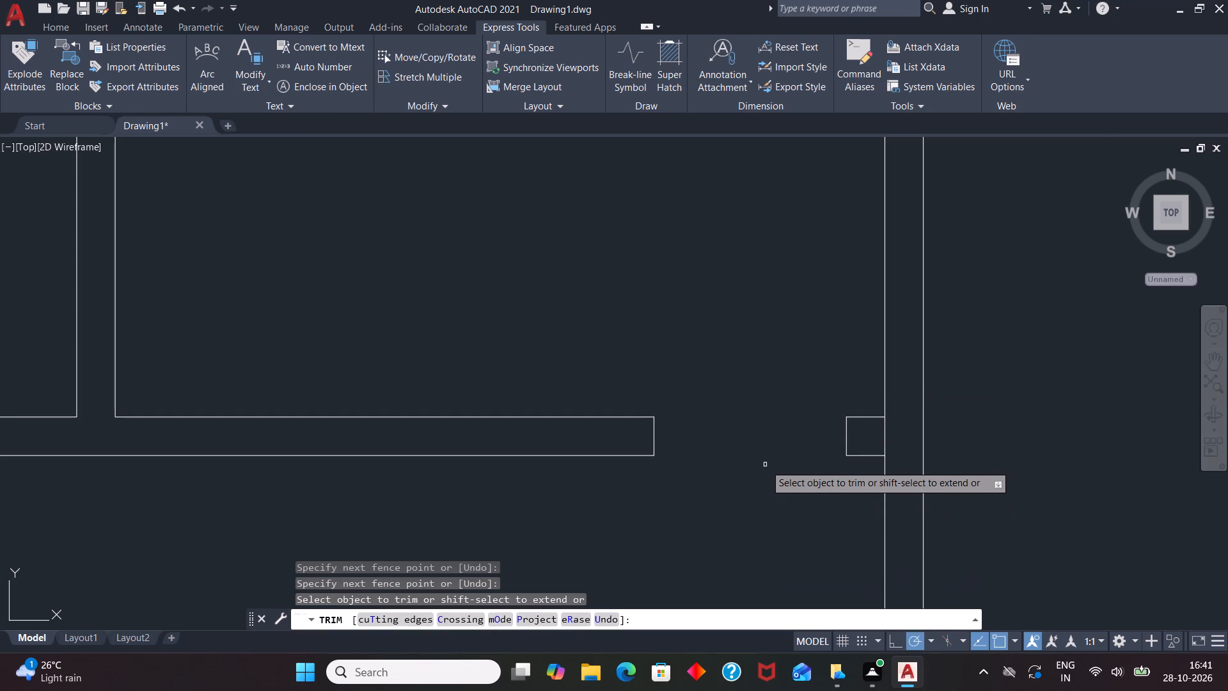
Draw a horizontal door jamb line across the wall between the two small middle-left rooms, 6" below the partition above.
scroll(764, 461, down, 1)
scroll(773, 369, down, 1)
key(space)
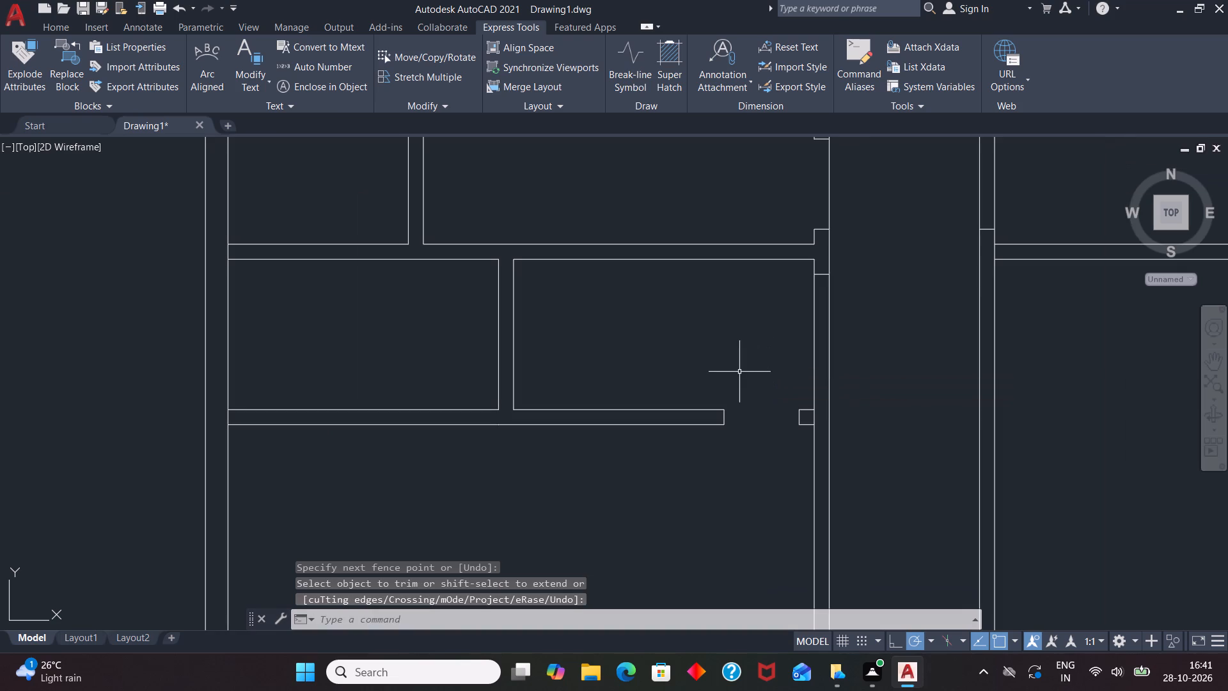
key(l)
key(Return)
text(TK)
key(Return)
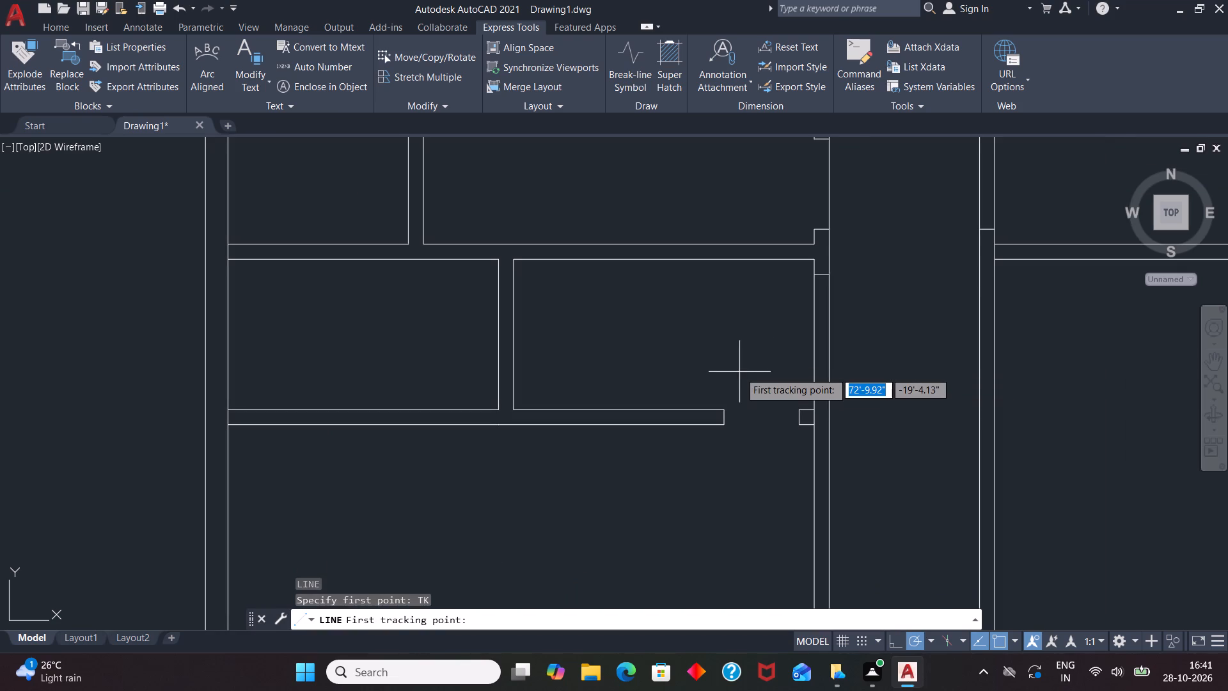
click(517, 260)
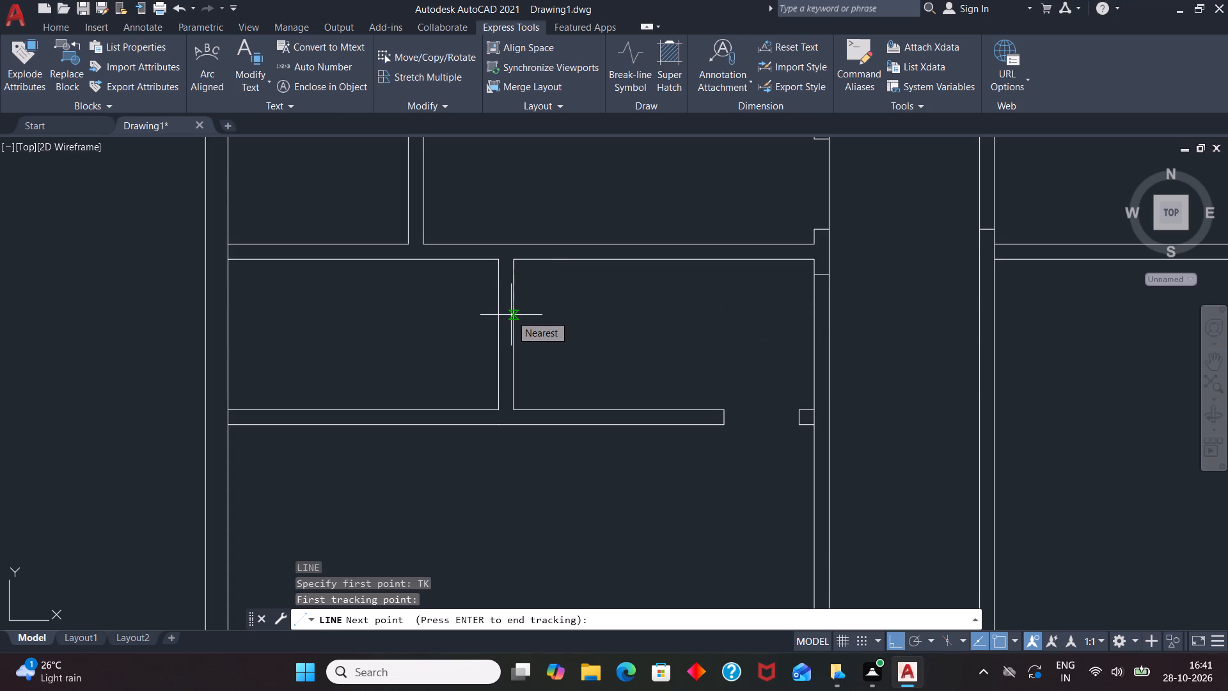
key(6)
key(Return)
key(Return)
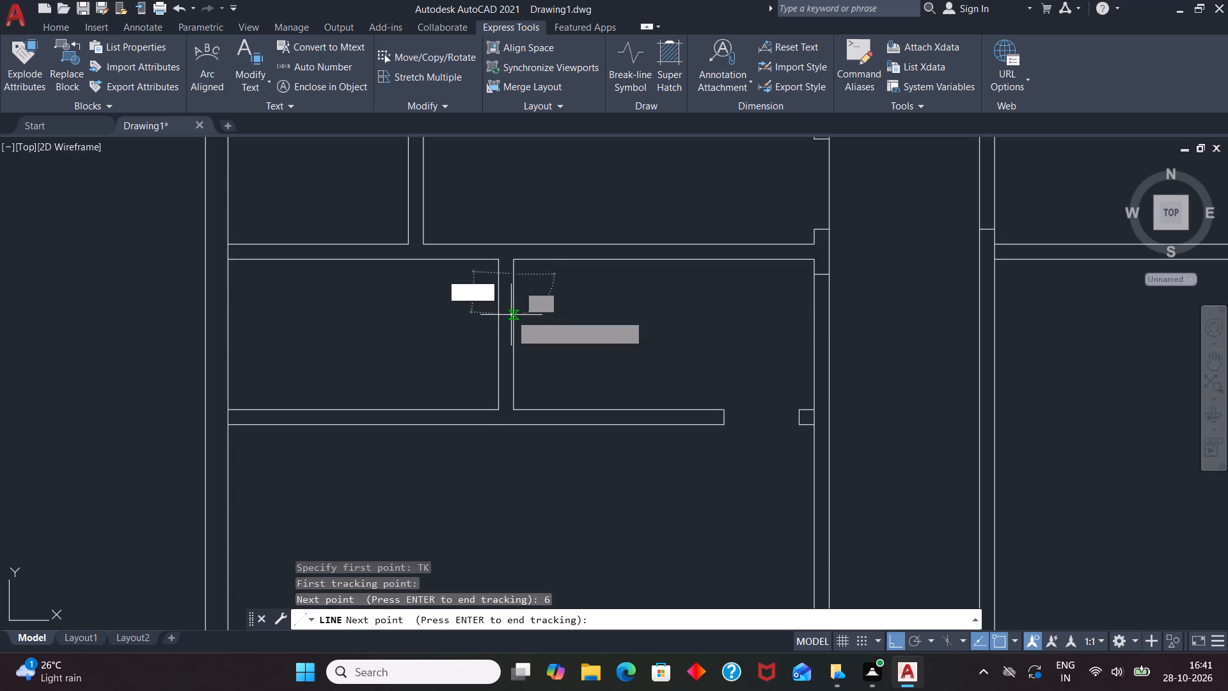
scroll(518, 299, up, 3)
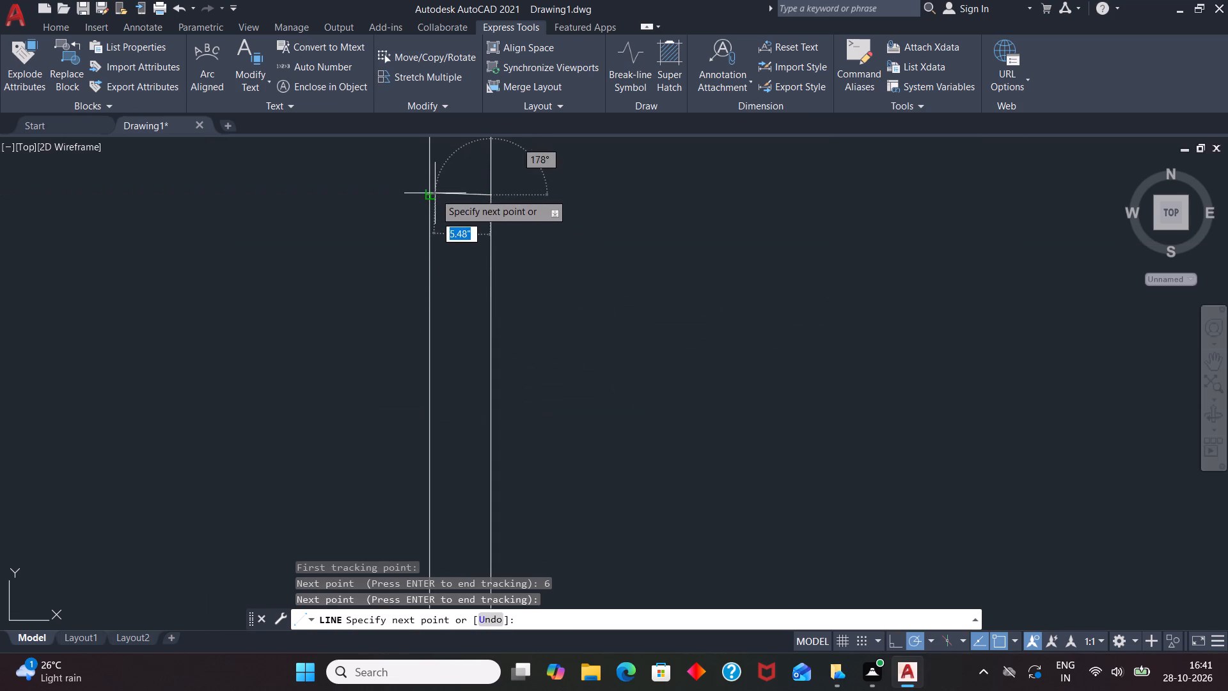
click(433, 194)
key(space)
scroll(516, 277, down, 3)
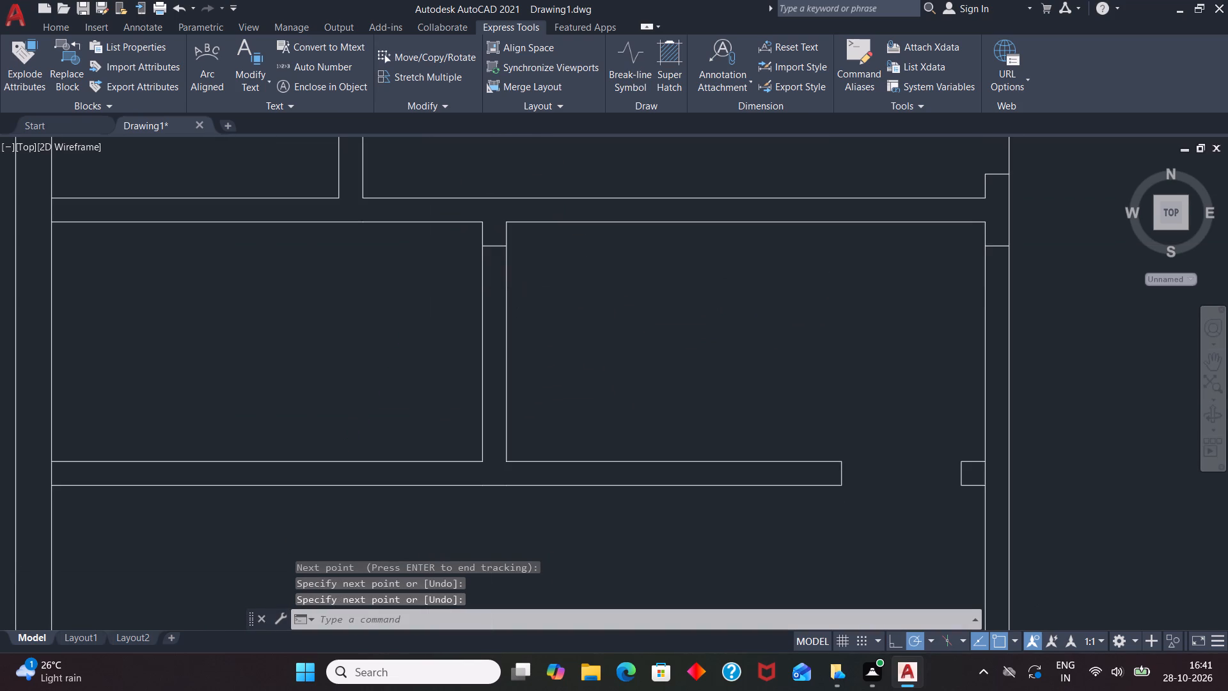
Offset the new jamb line 2'6" downward to mark the other side of the doorway between the two small rooms.
key(o)
key(Return)
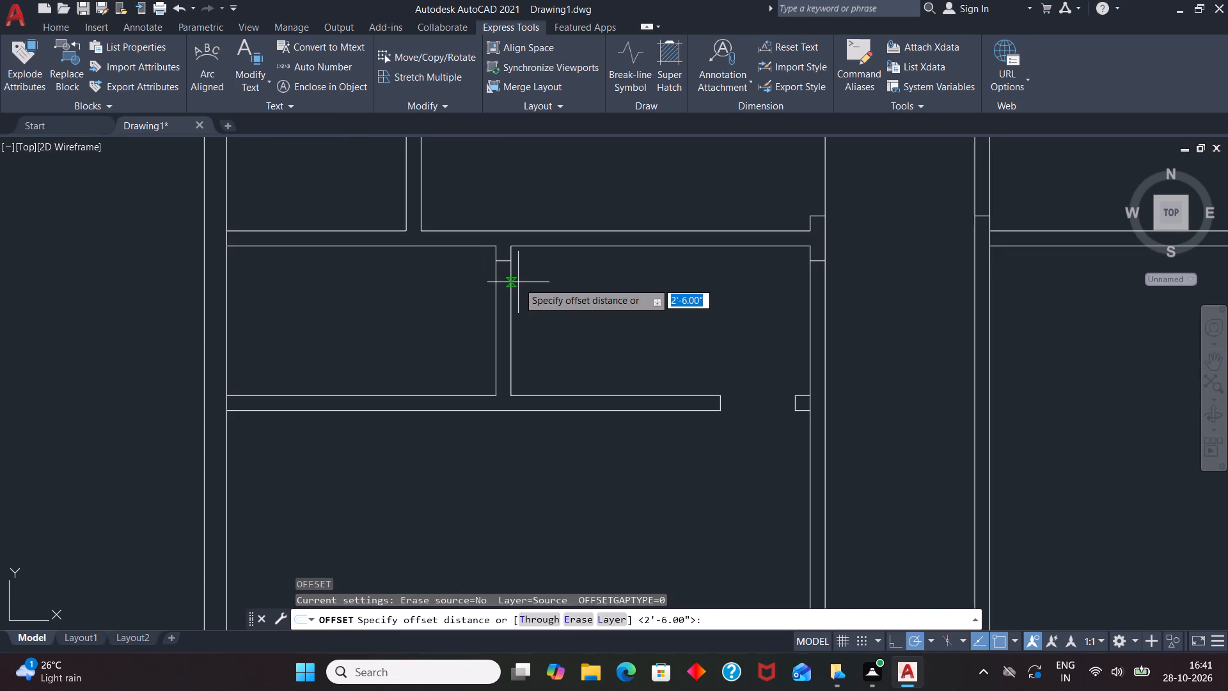
text(2'6")
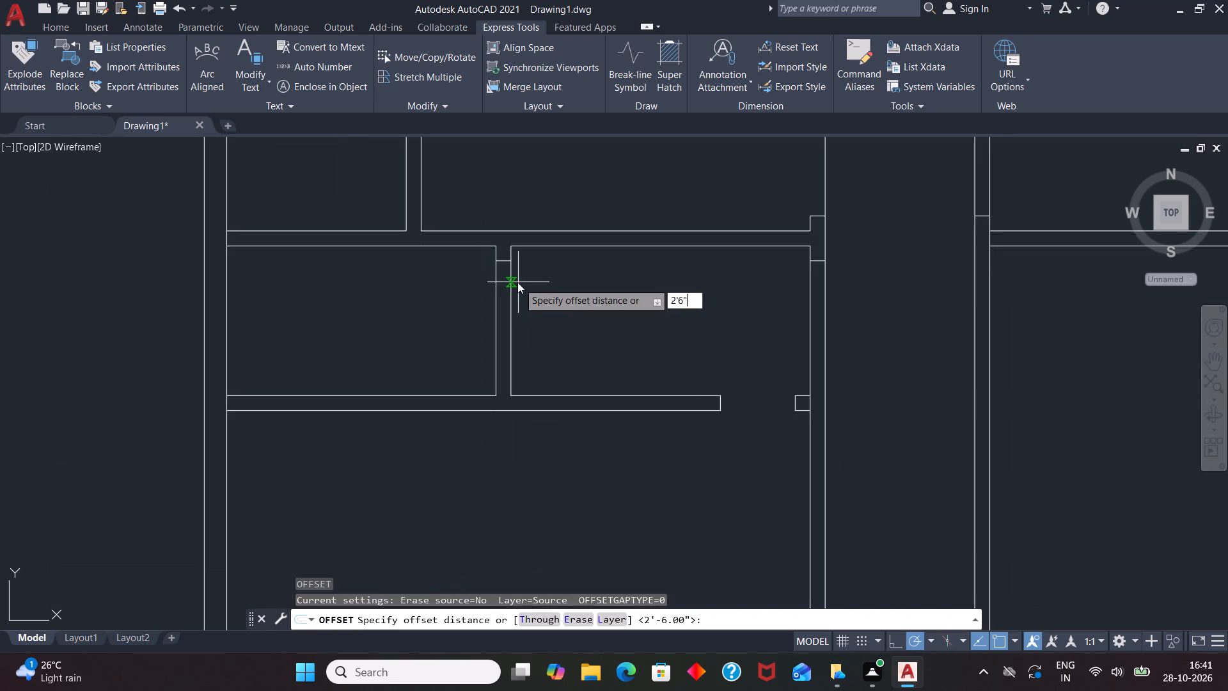
key(Return)
click(500, 262)
click(501, 316)
key(space)
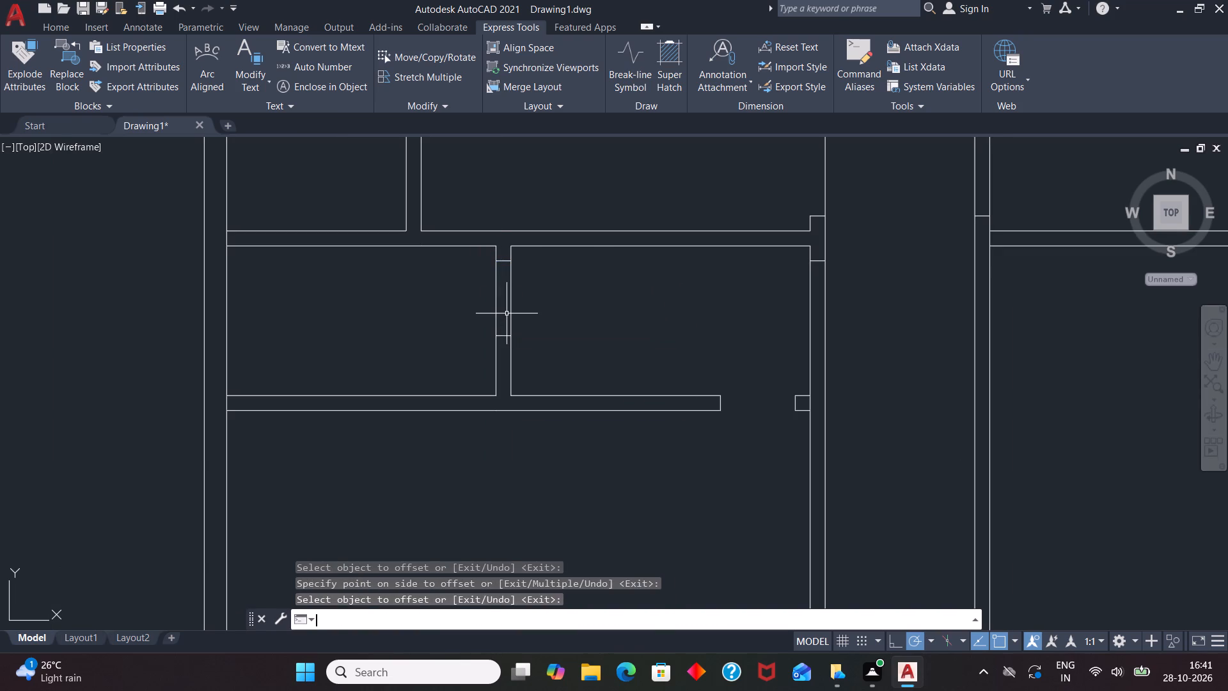
Trim the left face line of the dividing wall between the two jambs.
text(TR)
key(Return)
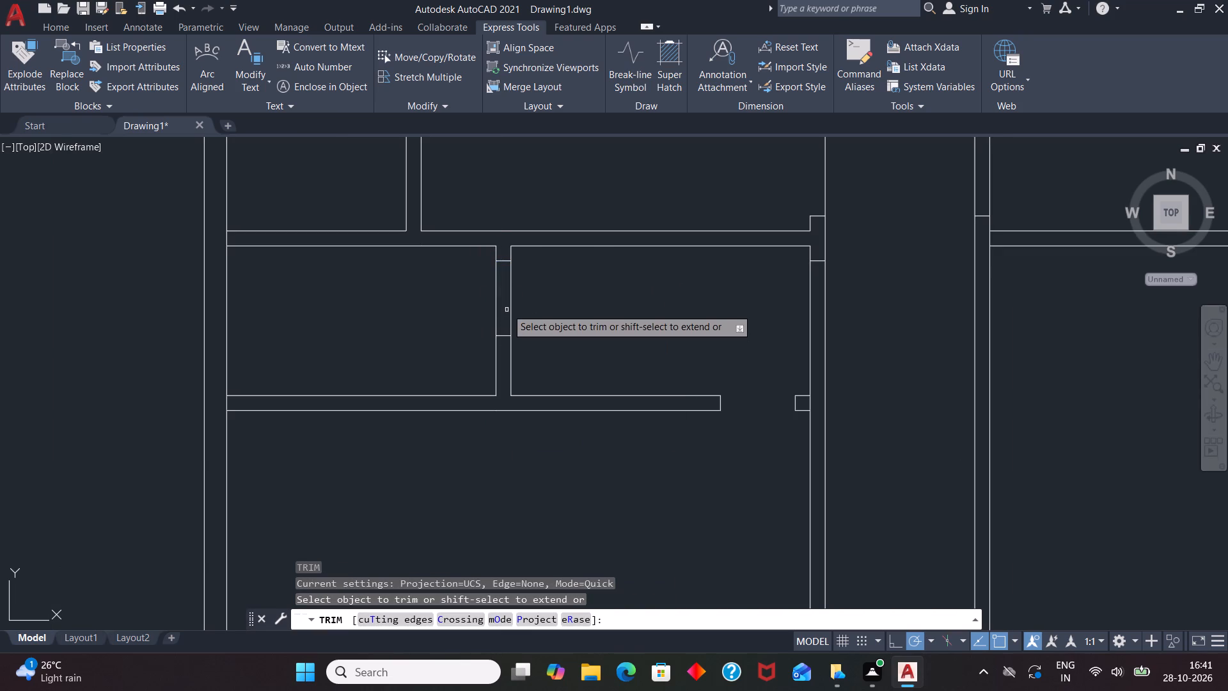
click(497, 298)
scroll(489, 303, down, 1)
key(space)
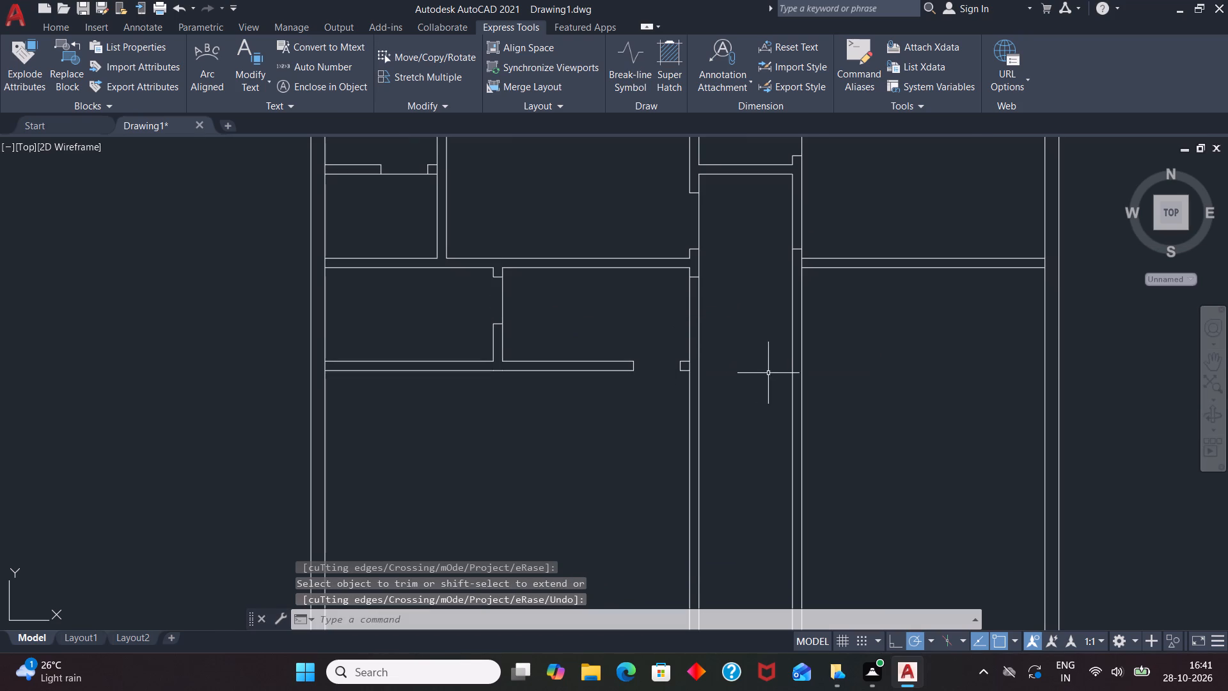
Offset the existing jamb line across the corridor's left wall, beside the small room, 2'6" downward.
scroll(768, 341, up, 1)
key(o)
key(Return)
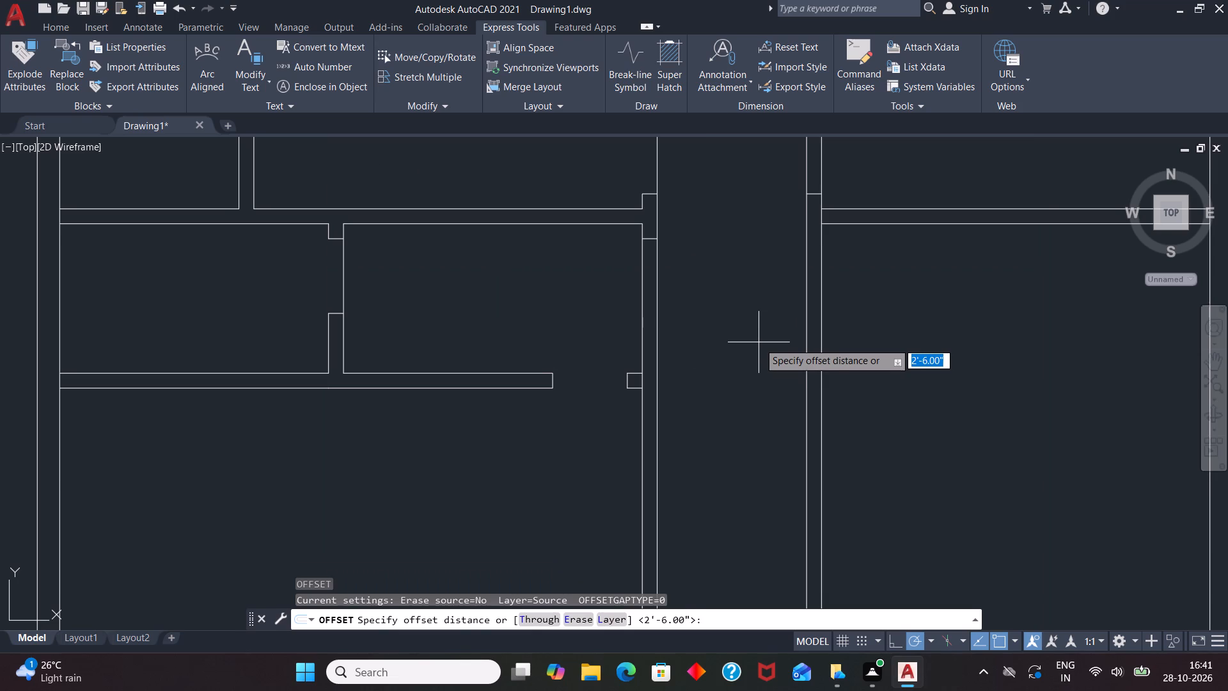
key(space)
text(2'6")
key(Return)
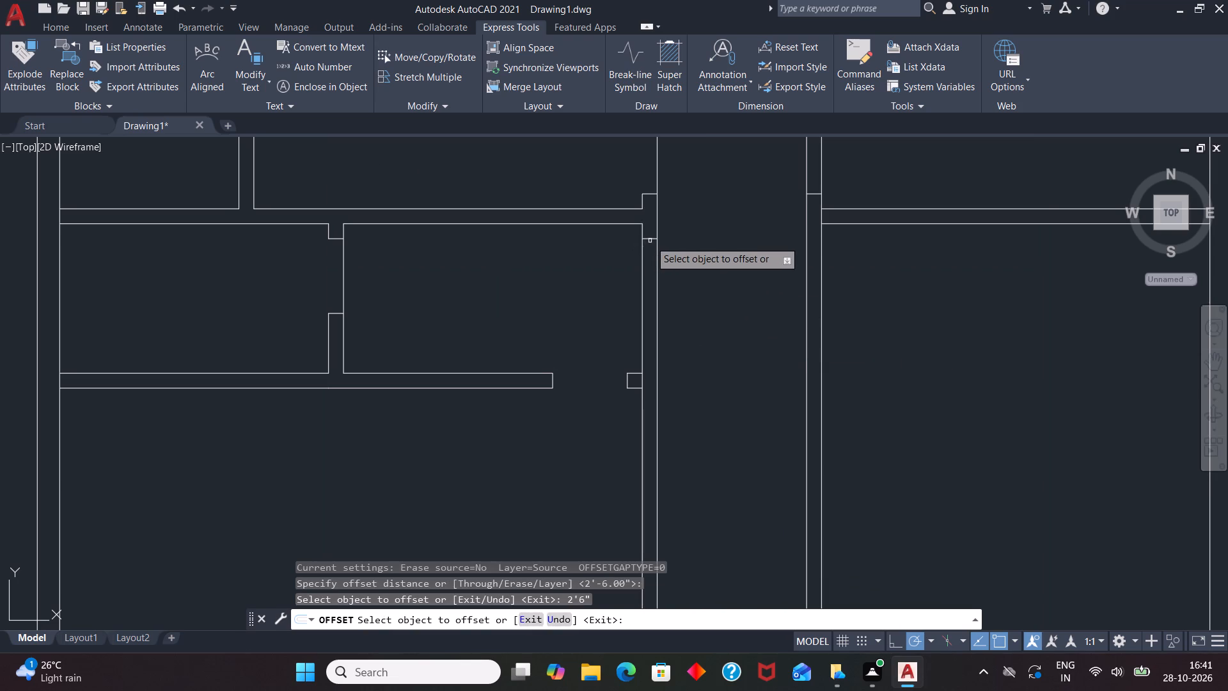
click(650, 239)
click(652, 285)
key(space)
Trim both corridor left wall lines between these jambs, plus the wall line crossing the end of the partition stub below.
text(TR)
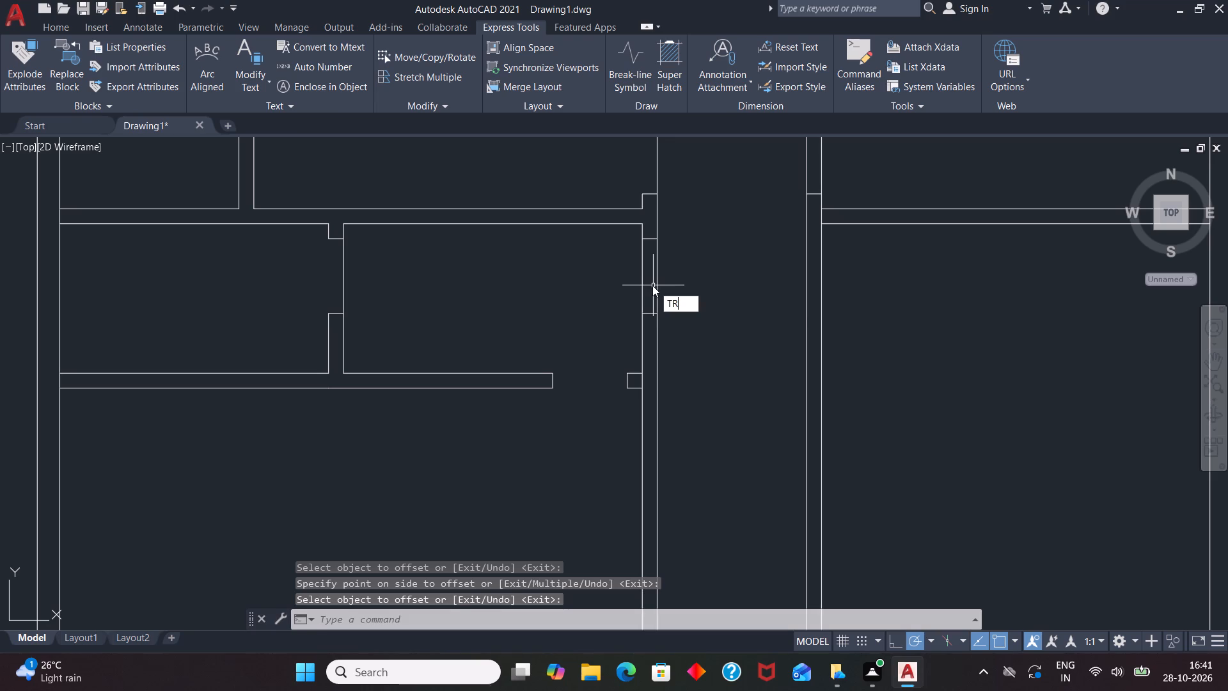
key(Return)
click(642, 283)
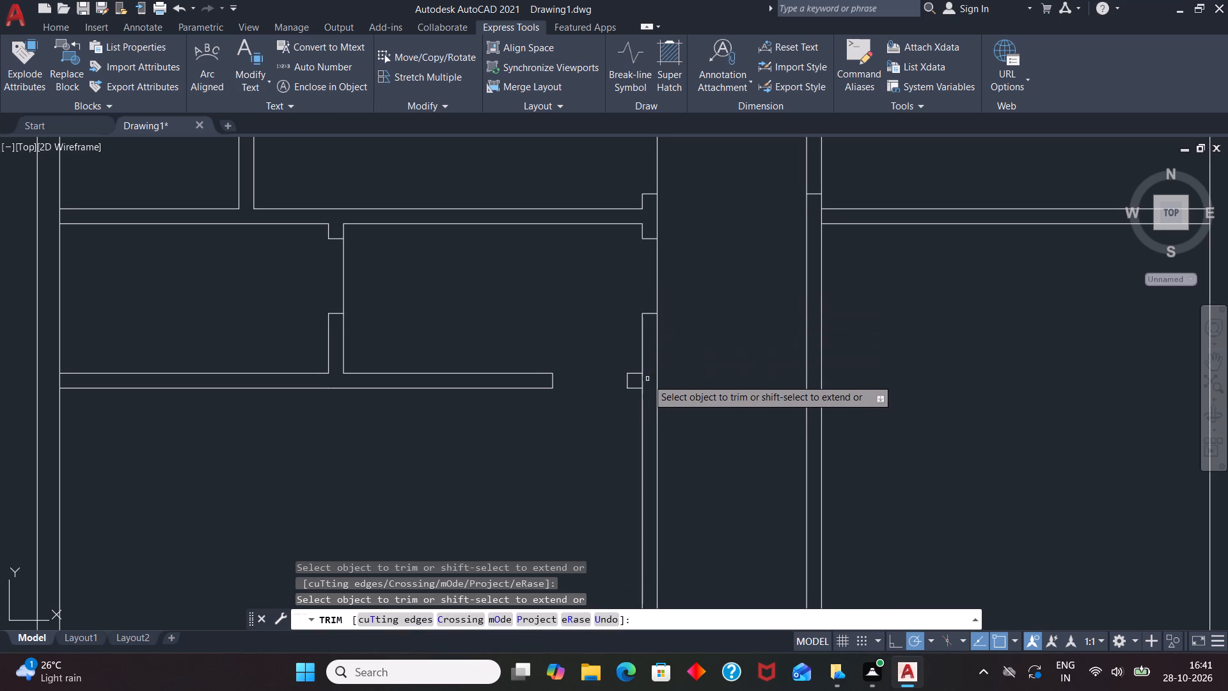
click(642, 383)
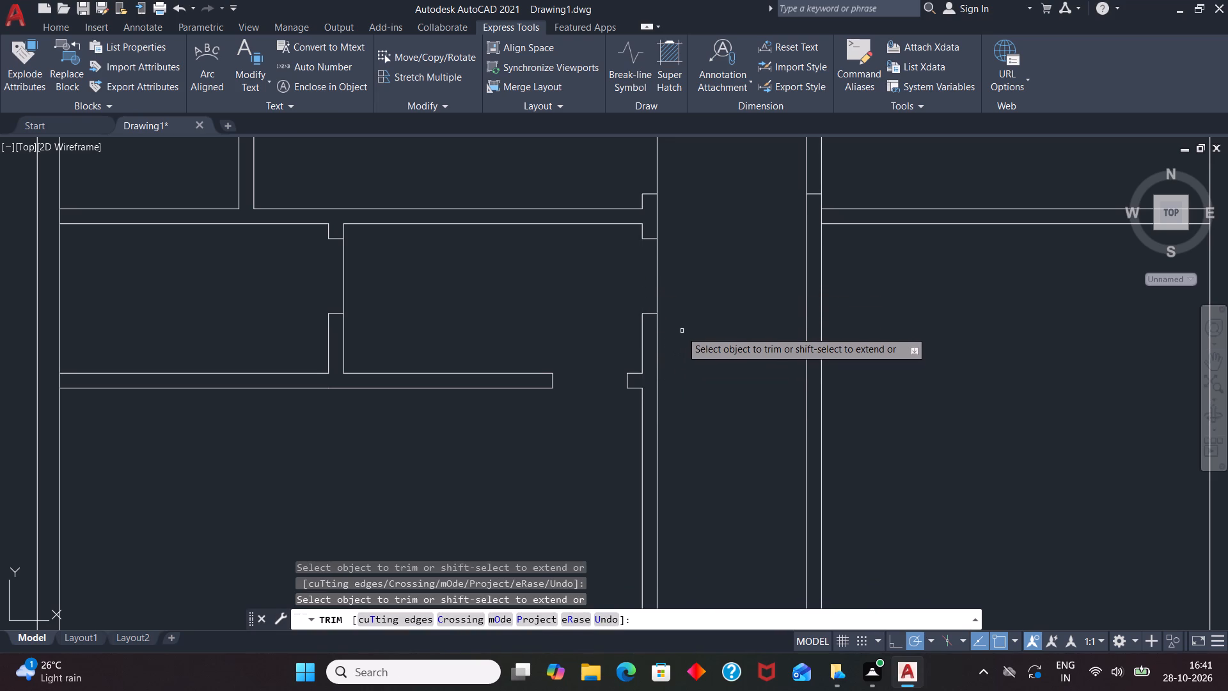
scroll(657, 303, down, 3)
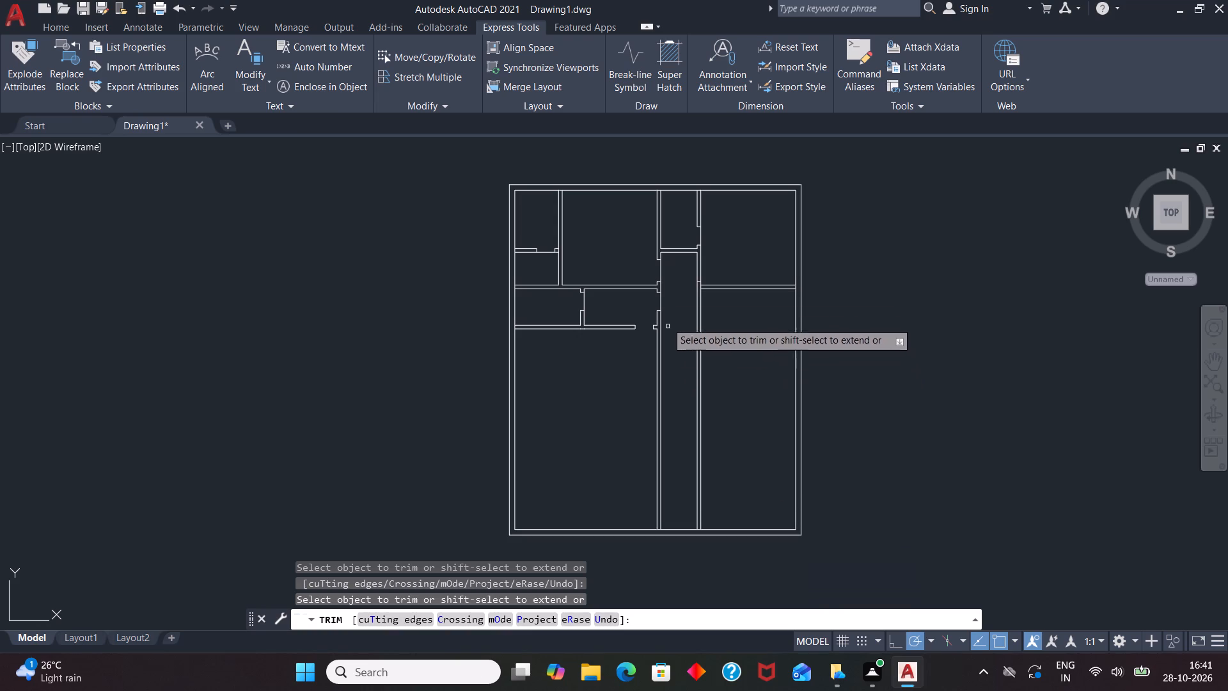
scroll(659, 276, up, 3)
click(663, 360)
click(675, 364)
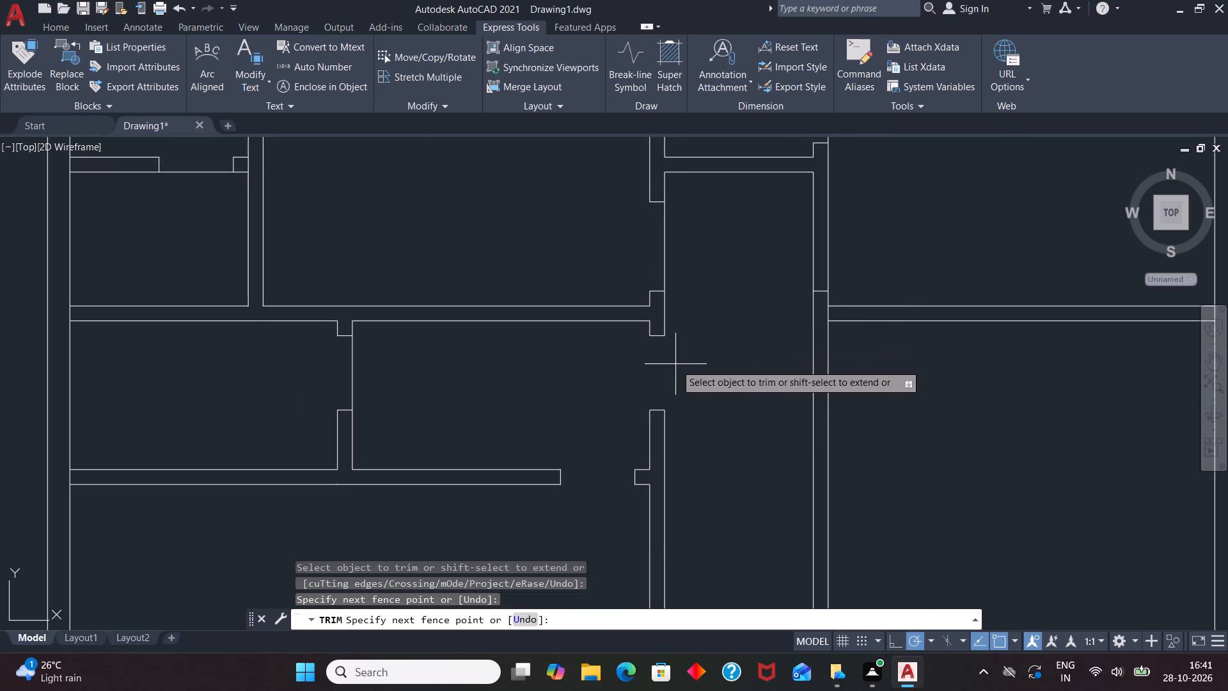
key(space)
Offset the jamb line across the corridor's right wall, just above the right-hand partition, 3' upward.
scroll(684, 333, down, 2)
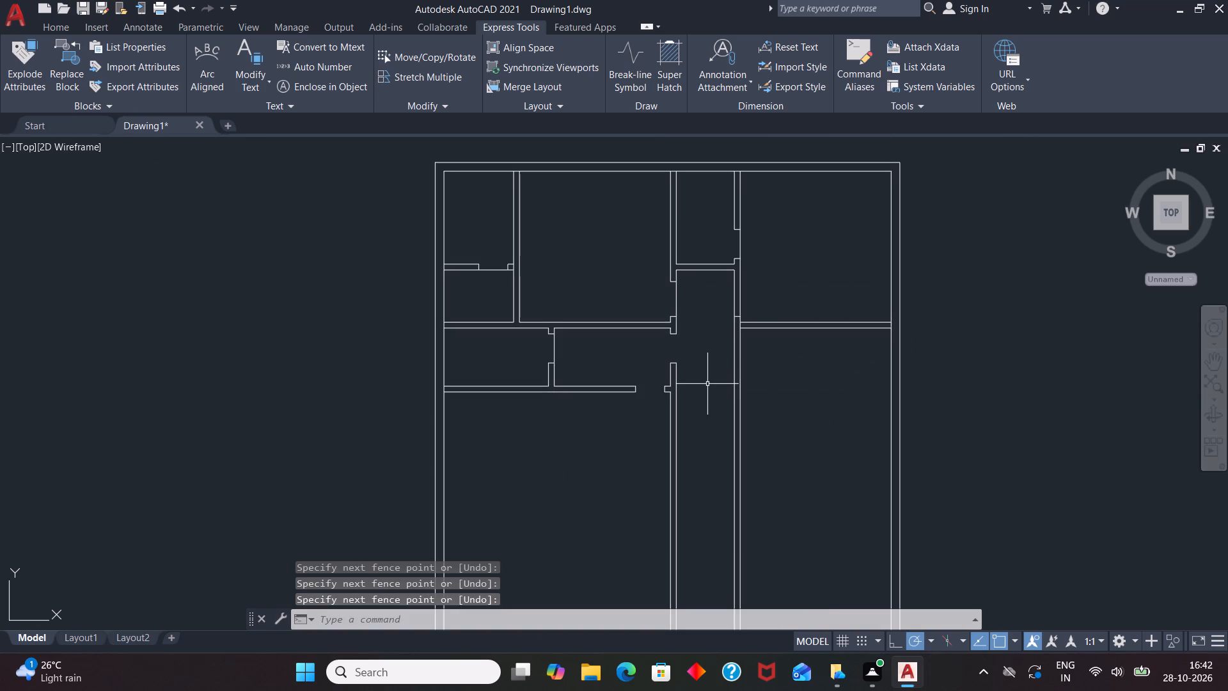
scroll(770, 264, up, 1)
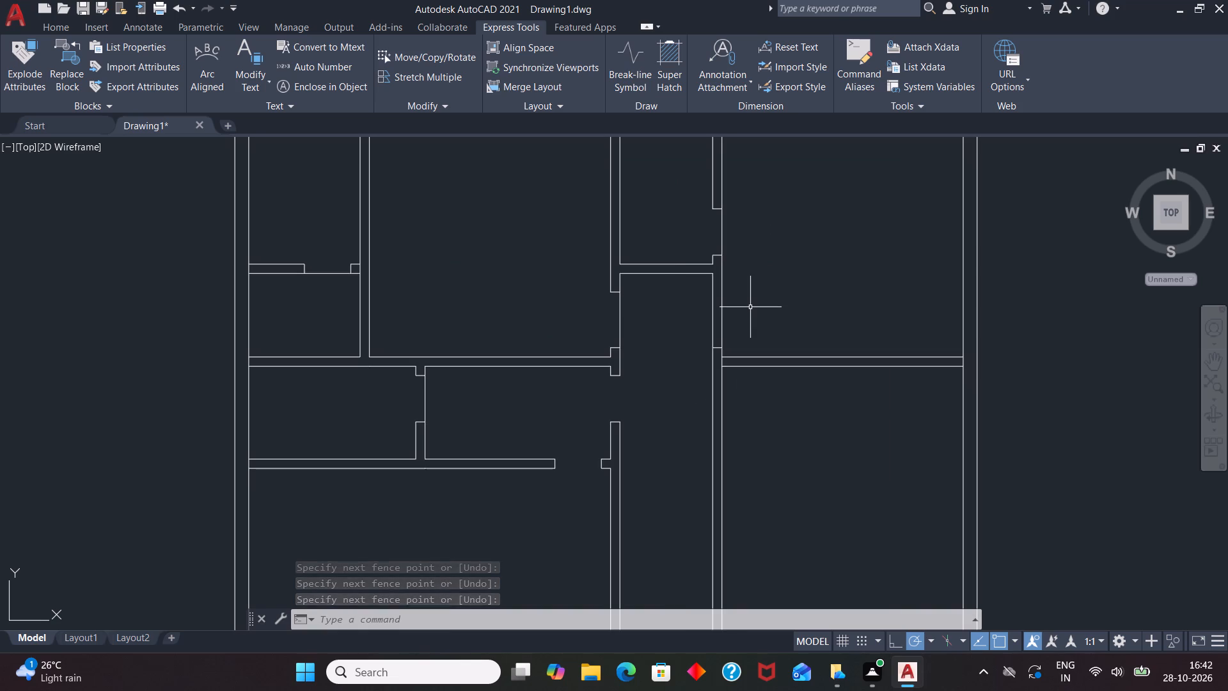
key(t)
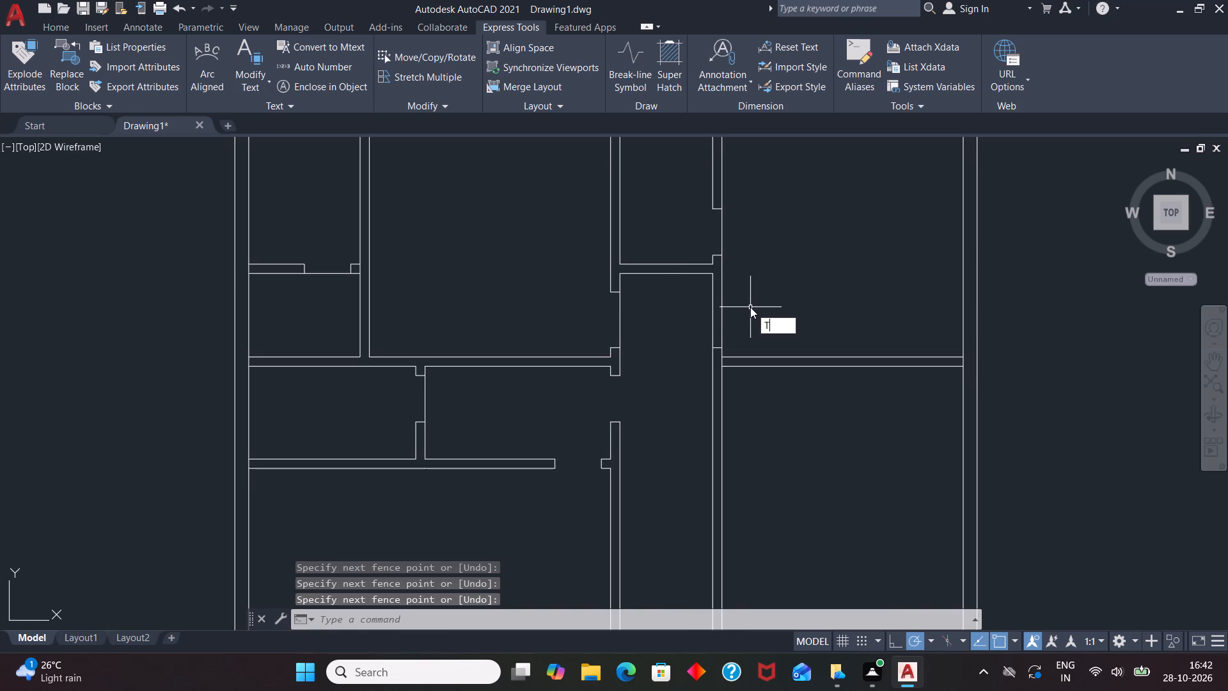
key(Escape)
key(o)
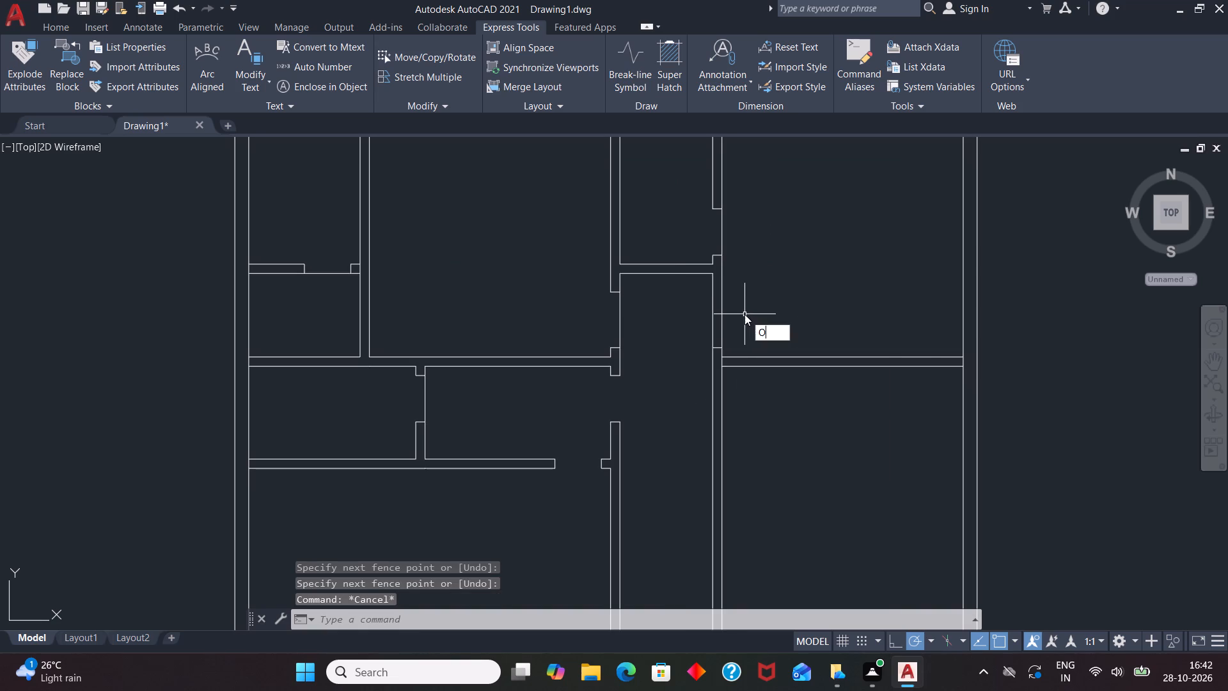
key(Return)
key(3)
key(apostrophe)
key(Return)
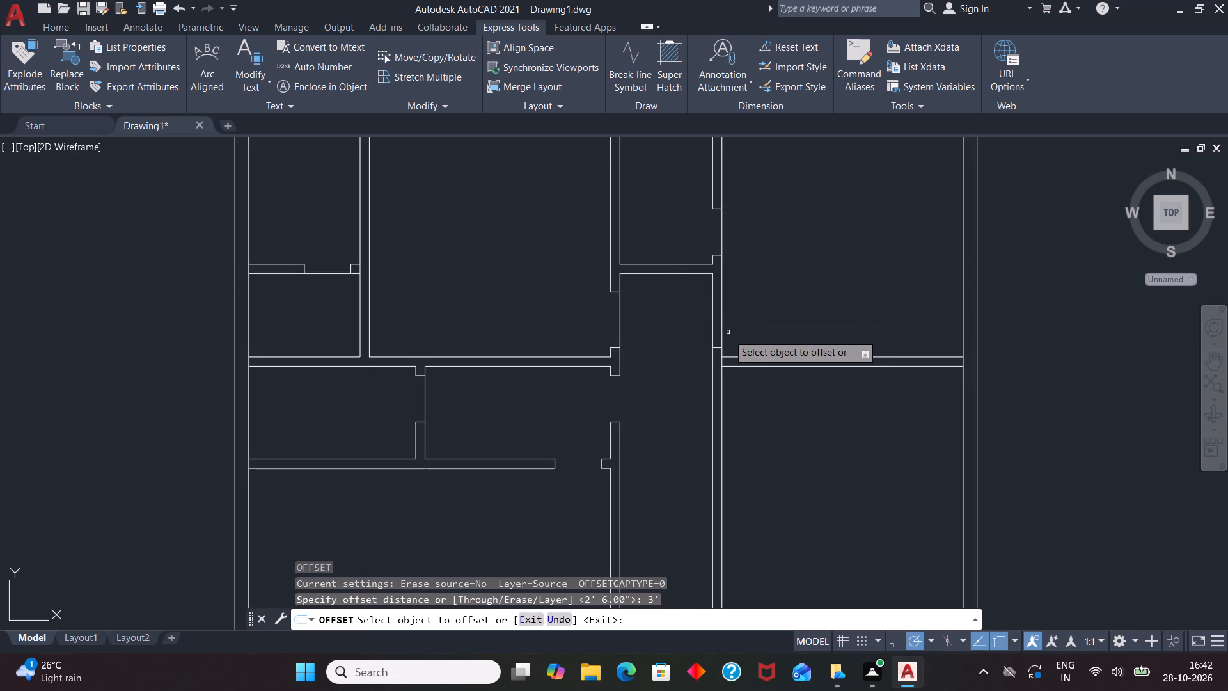
click(718, 349)
click(723, 312)
key(space)
Trim the corridor right wall's room-side line between the 3' jambs and where it crosses the right-hand partition.
text(TR)
key(Return)
click(721, 323)
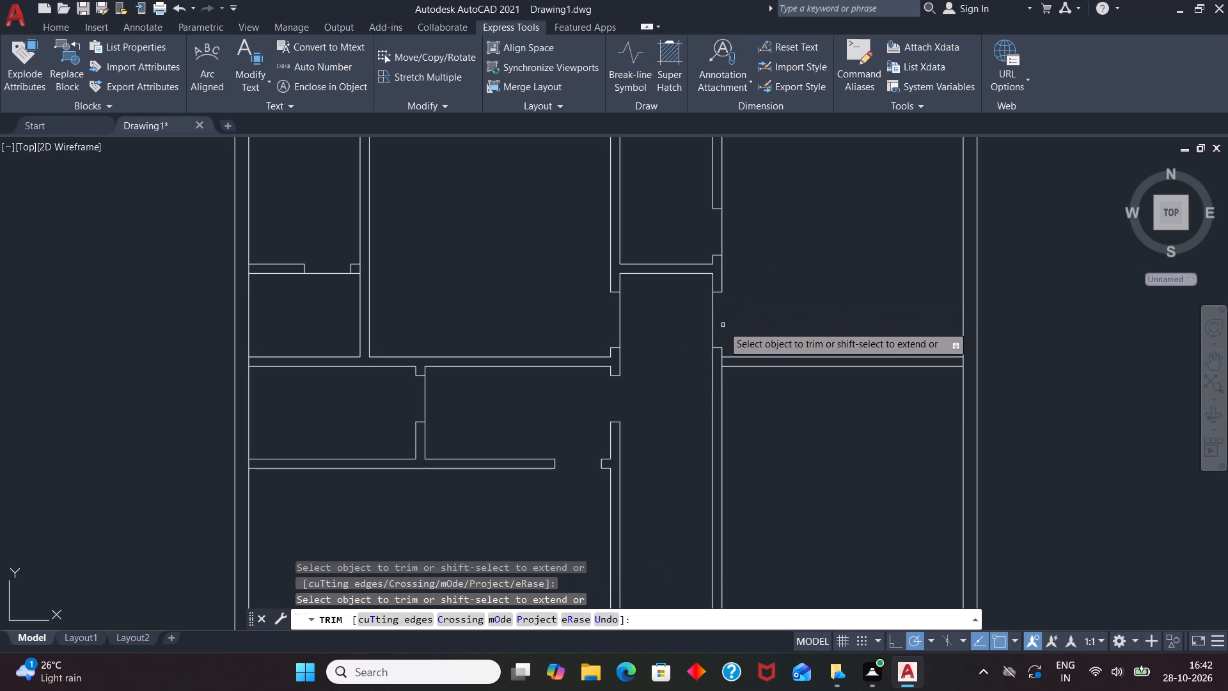
click(721, 362)
scroll(758, 310, down, 2)
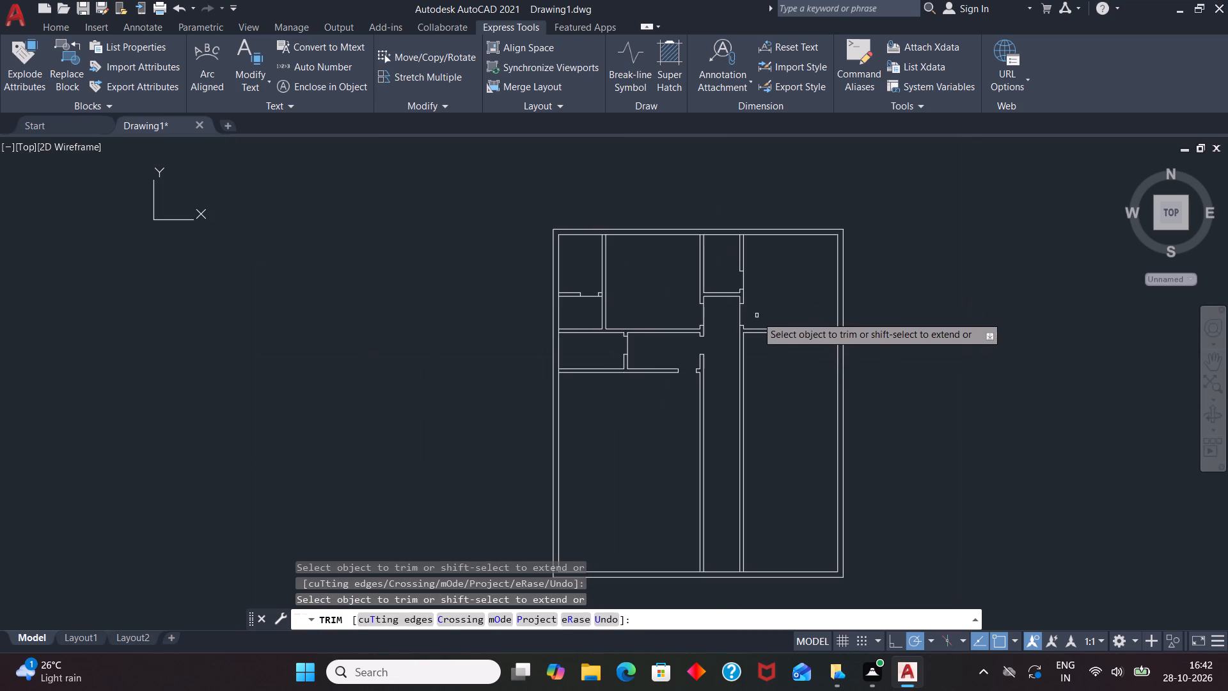
key(space)
Offset the lower line of the upper-right room's bottom partition 12' downward to set the next room's depth.
scroll(720, 301, down, 1)
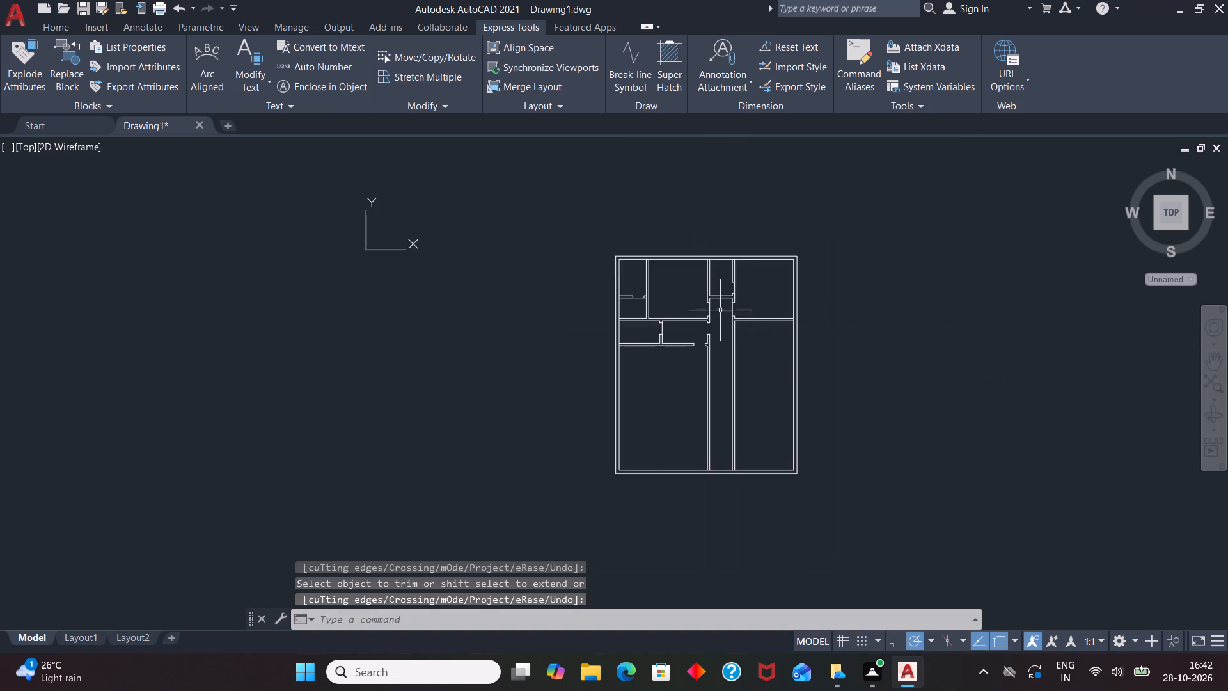
scroll(720, 312, down, 1)
scroll(769, 337, up, 2)
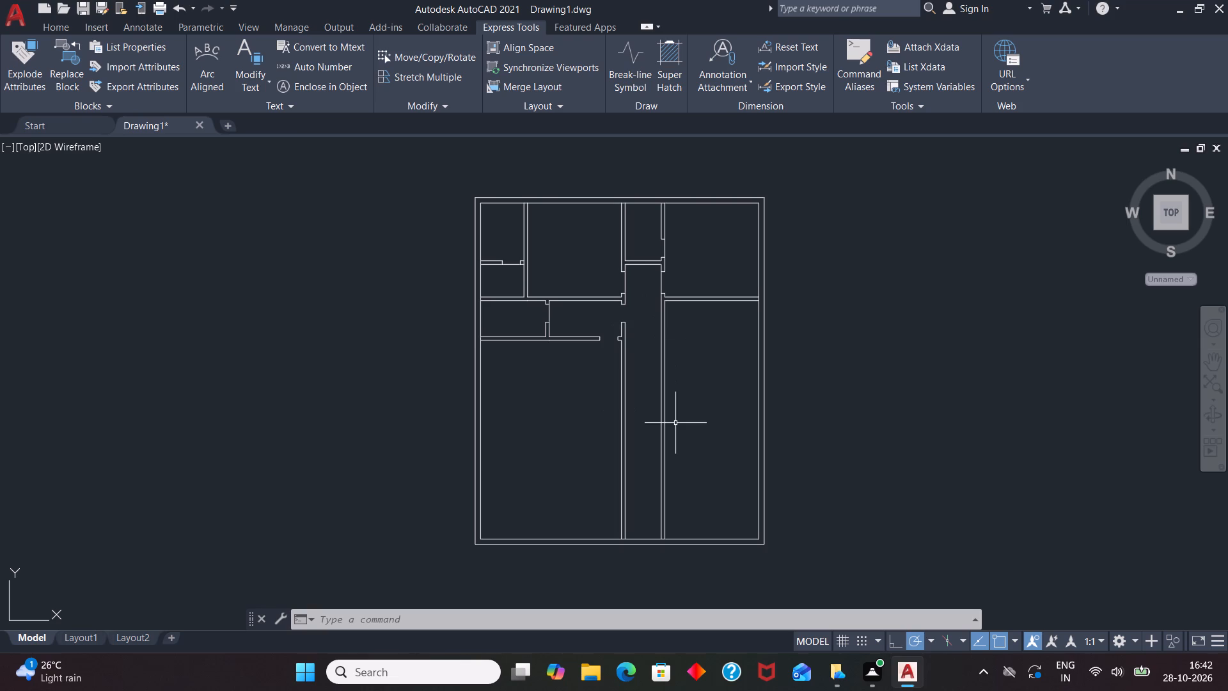
key(o)
key(Return)
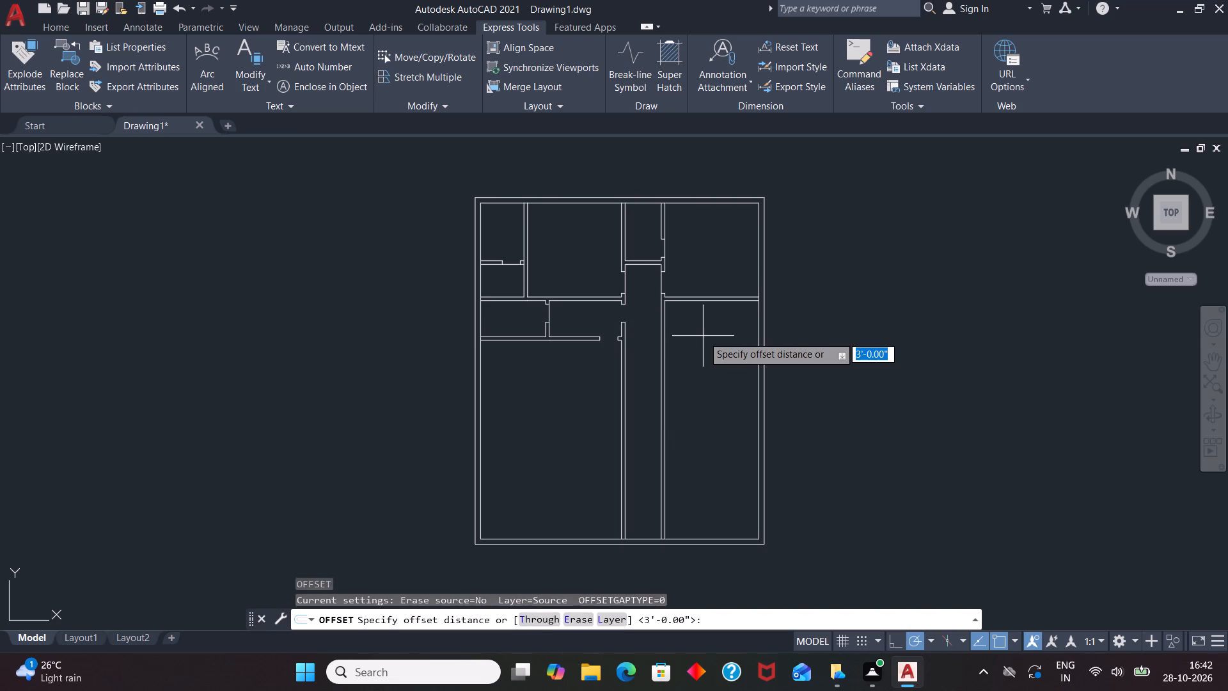
text(12')
key(Return)
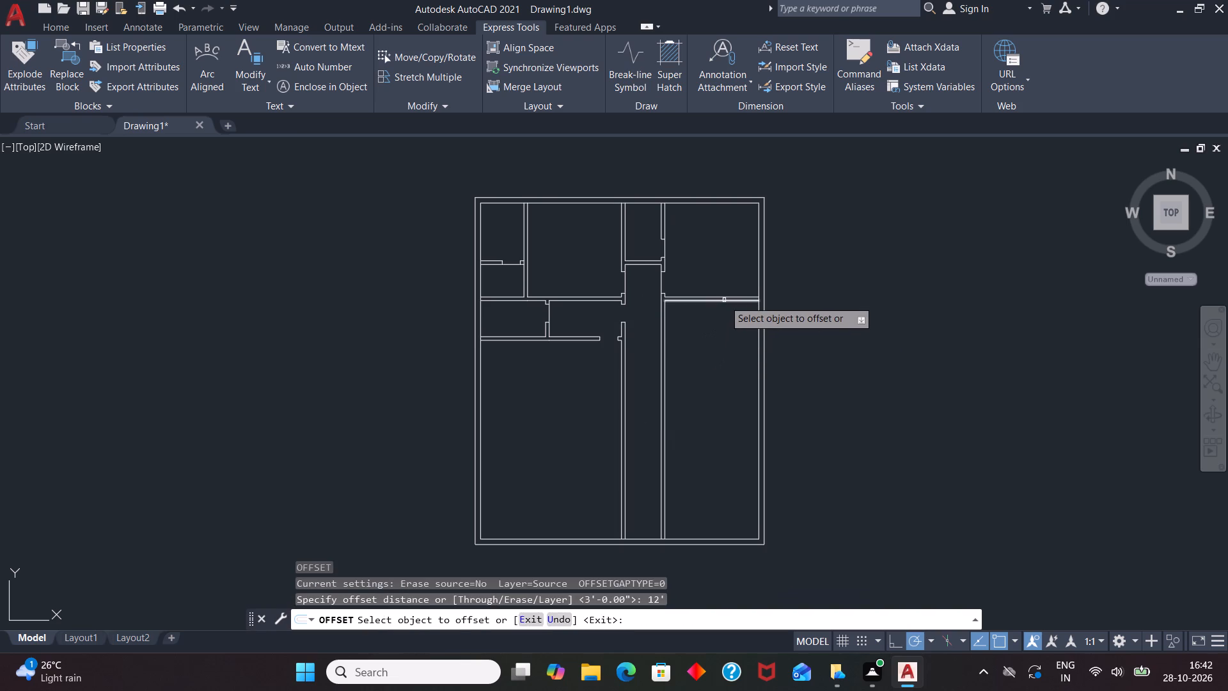
click(724, 300)
click(722, 372)
Offset the new horizontal line 6" downward to form the partition below the right-hand middle room.
click(723, 387)
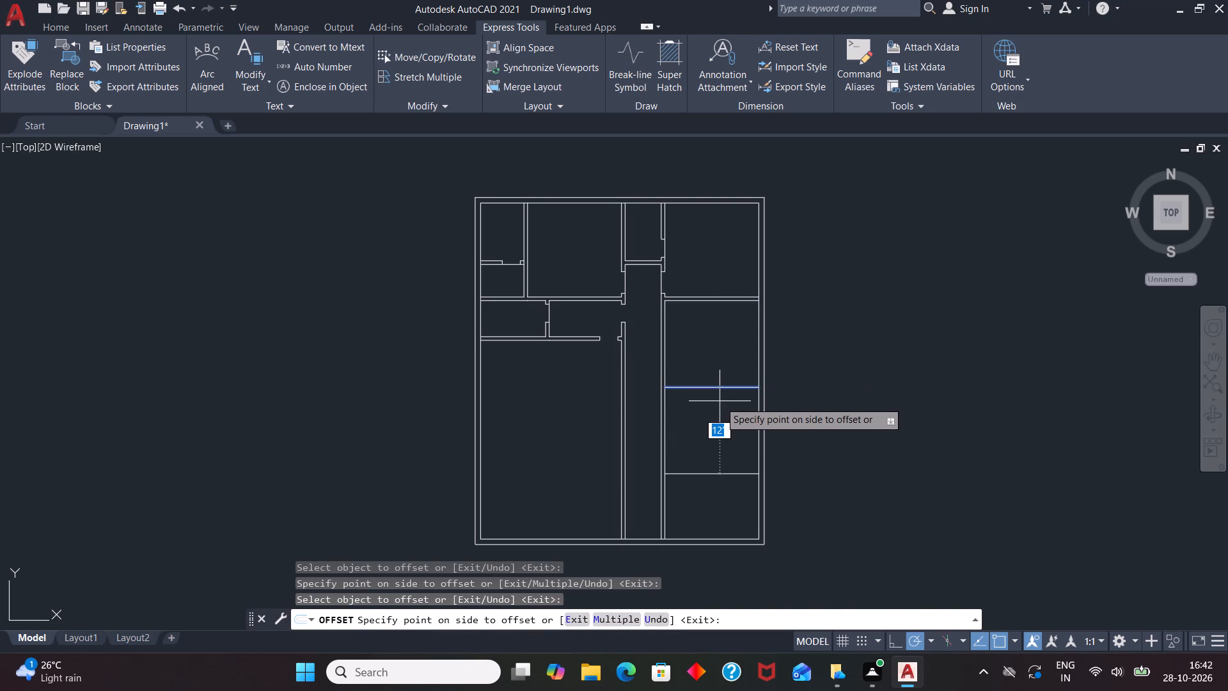
key(6)
key(Return)
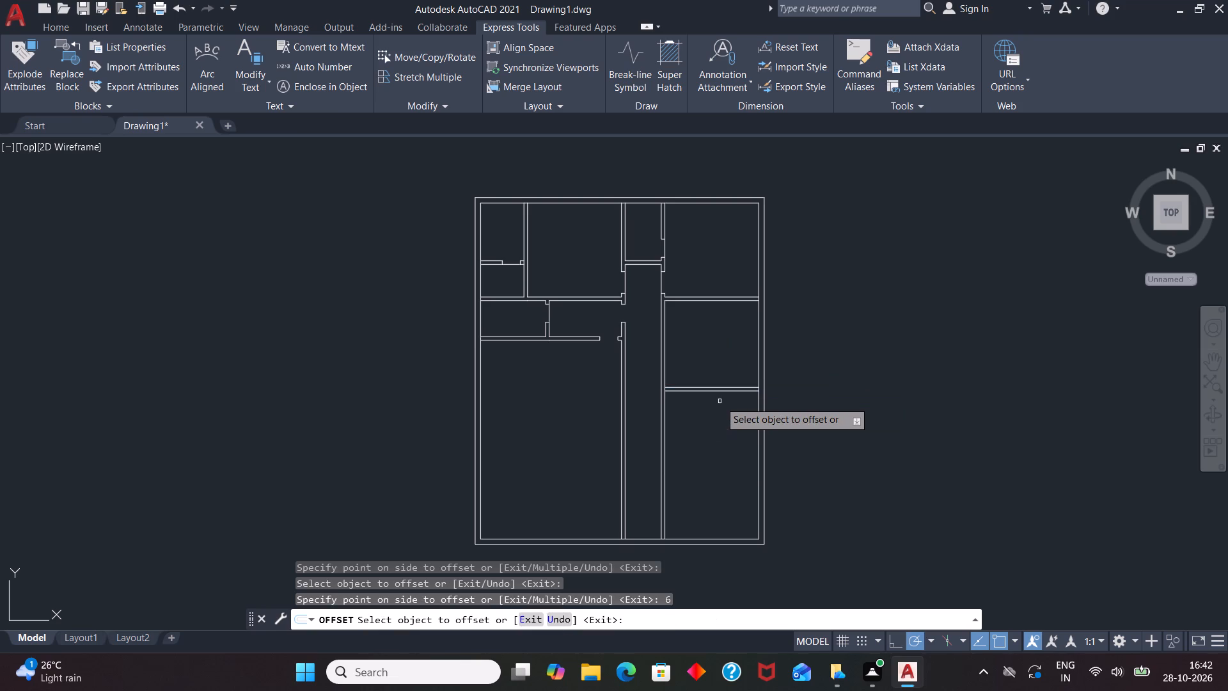
key(space)
Extend the right-hand middle partition's lower line to the corridor face and trim the wall line crossing the partition.
scroll(695, 367, up, 1)
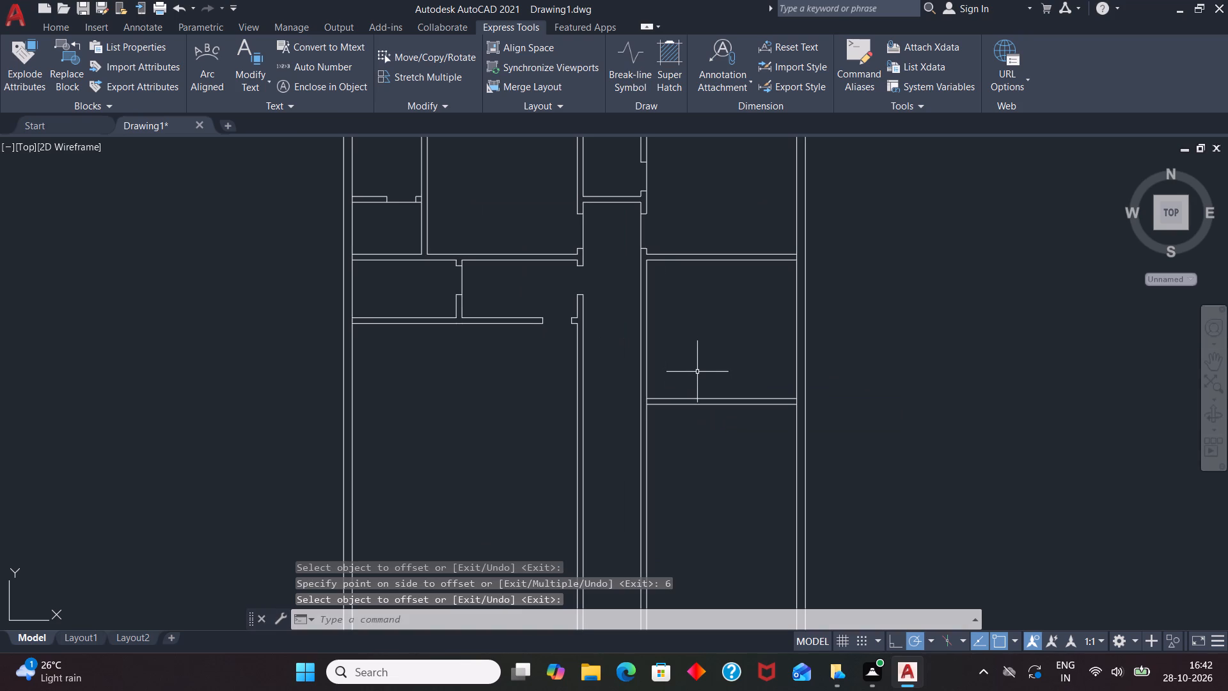
scroll(689, 381, up, 2)
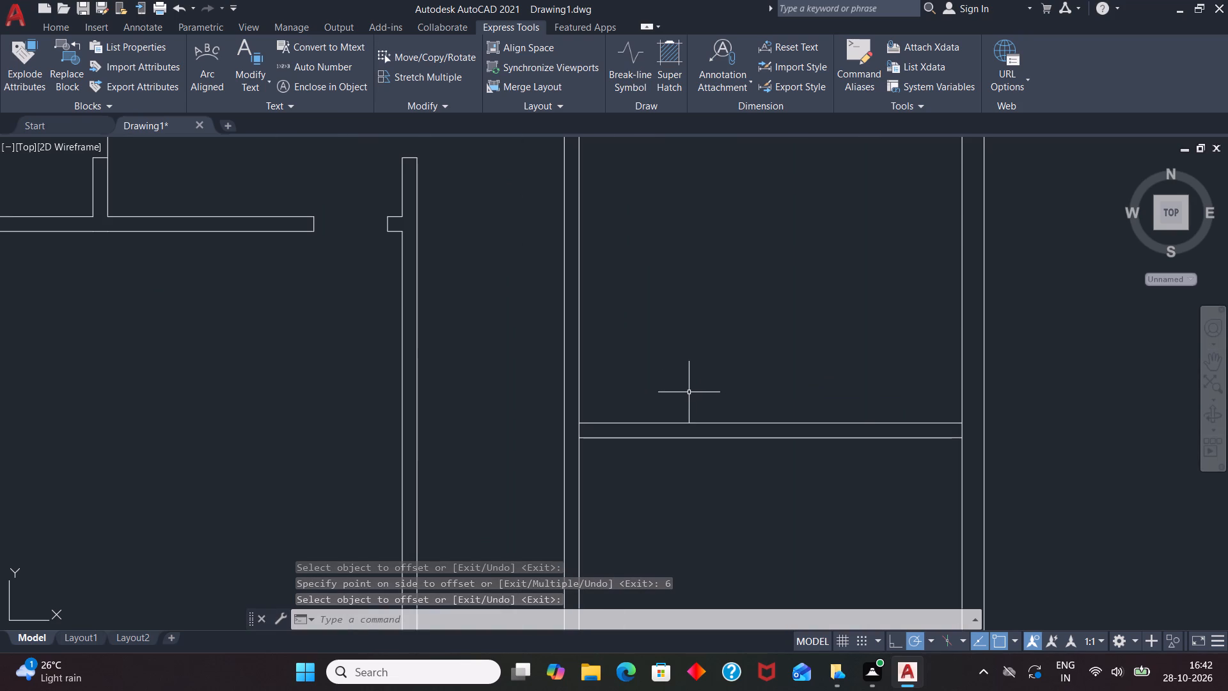
text(EX)
key(Return)
key(Return)
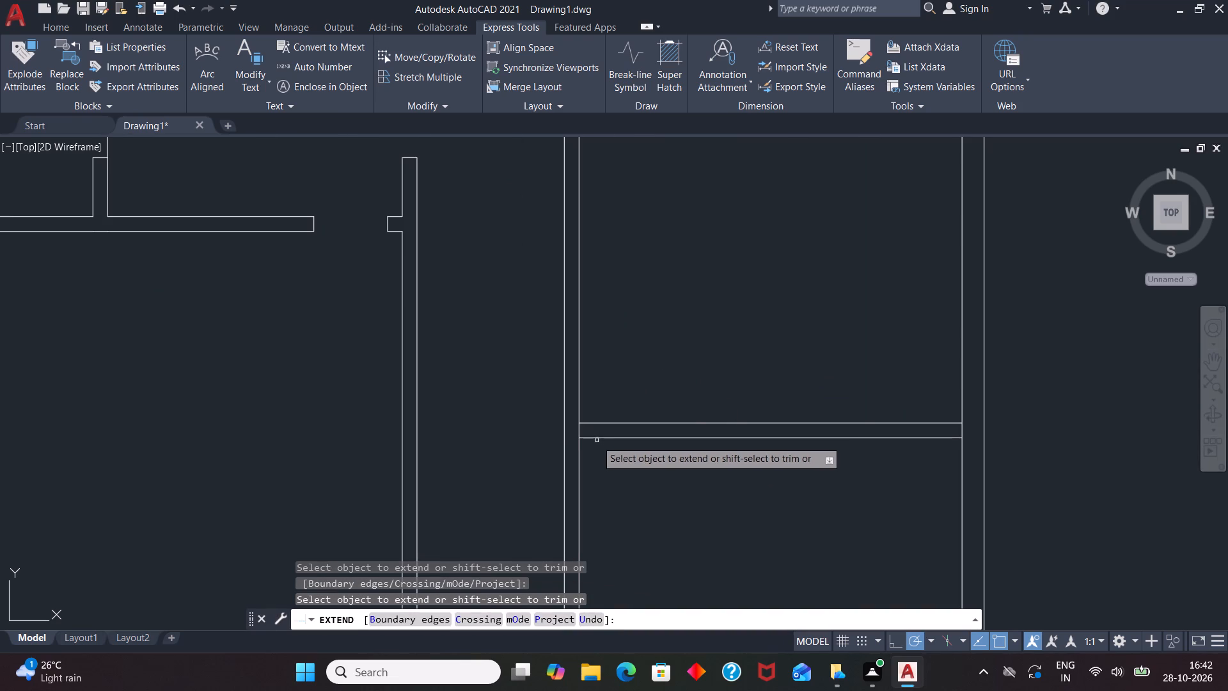
click(595, 439)
key(space)
text(TR)
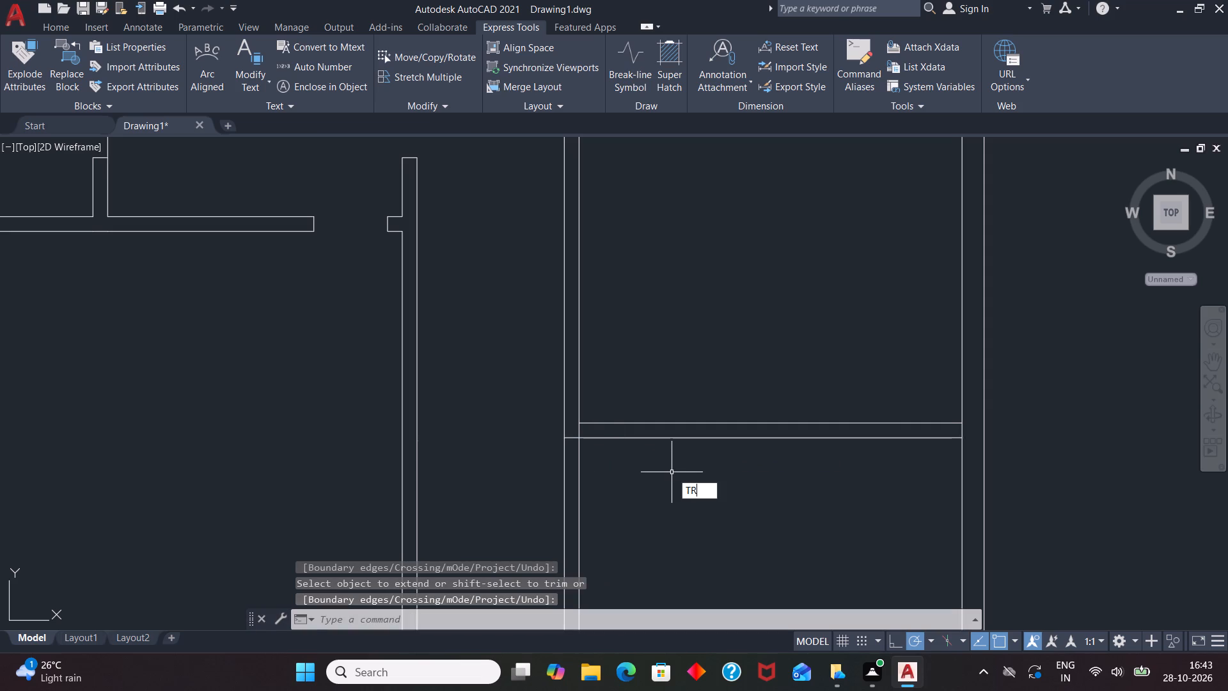
key(Return)
click(578, 430)
key(space)
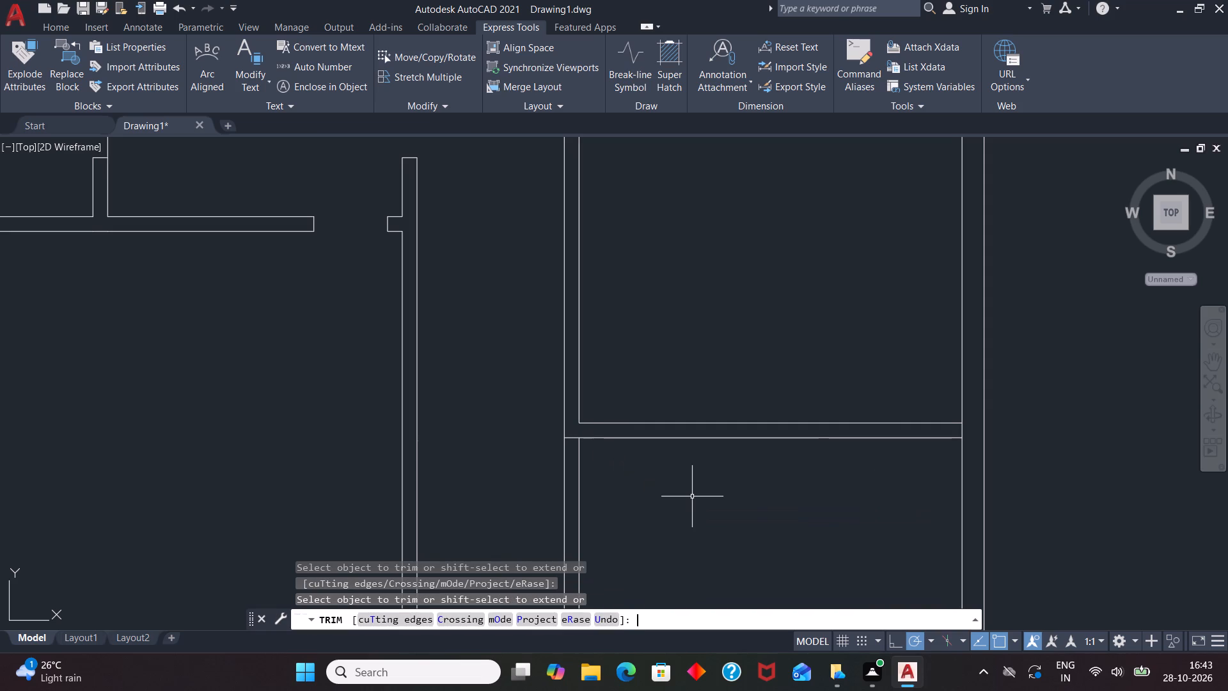
Draw a jamb line across the corridor's right wall, 6" above the right-hand middle room's bottom partition.
key(l)
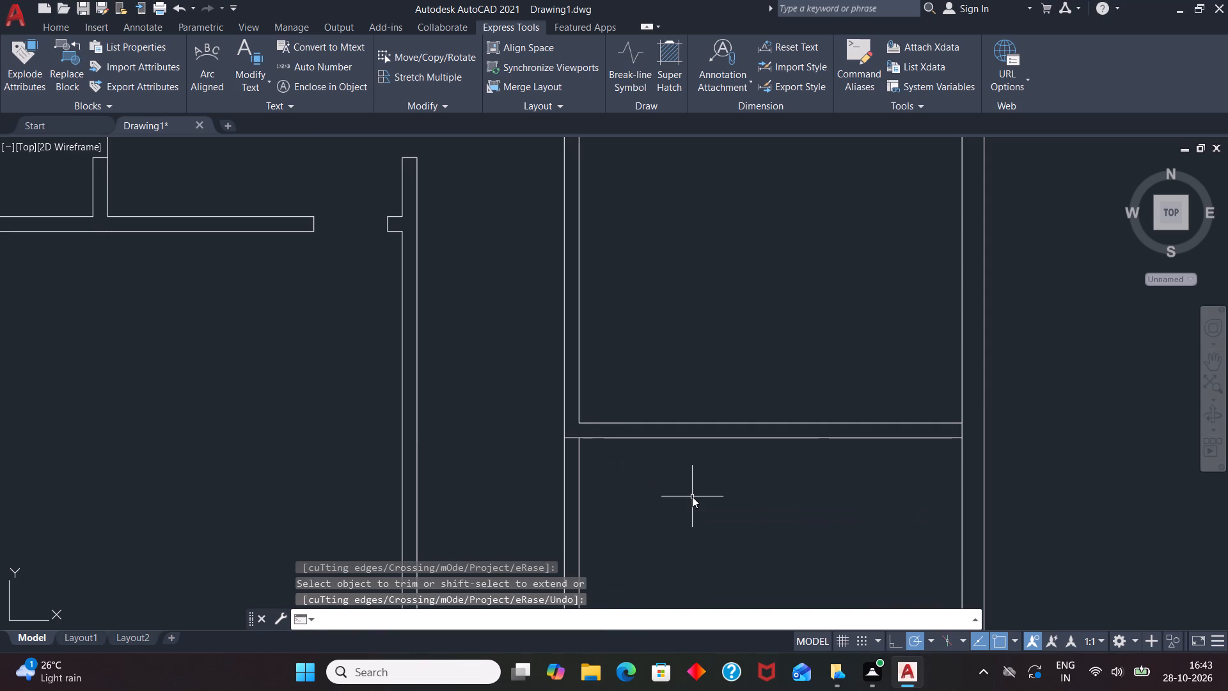
key(Return)
text(TK)
key(Return)
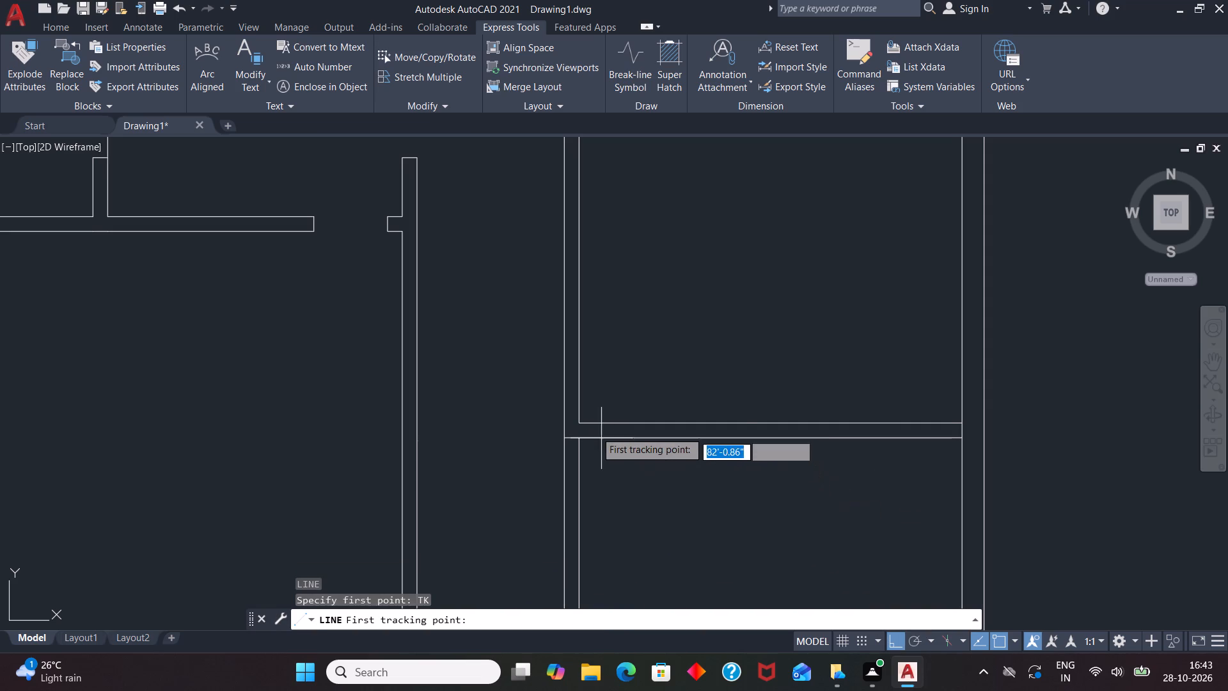
click(584, 420)
key(6)
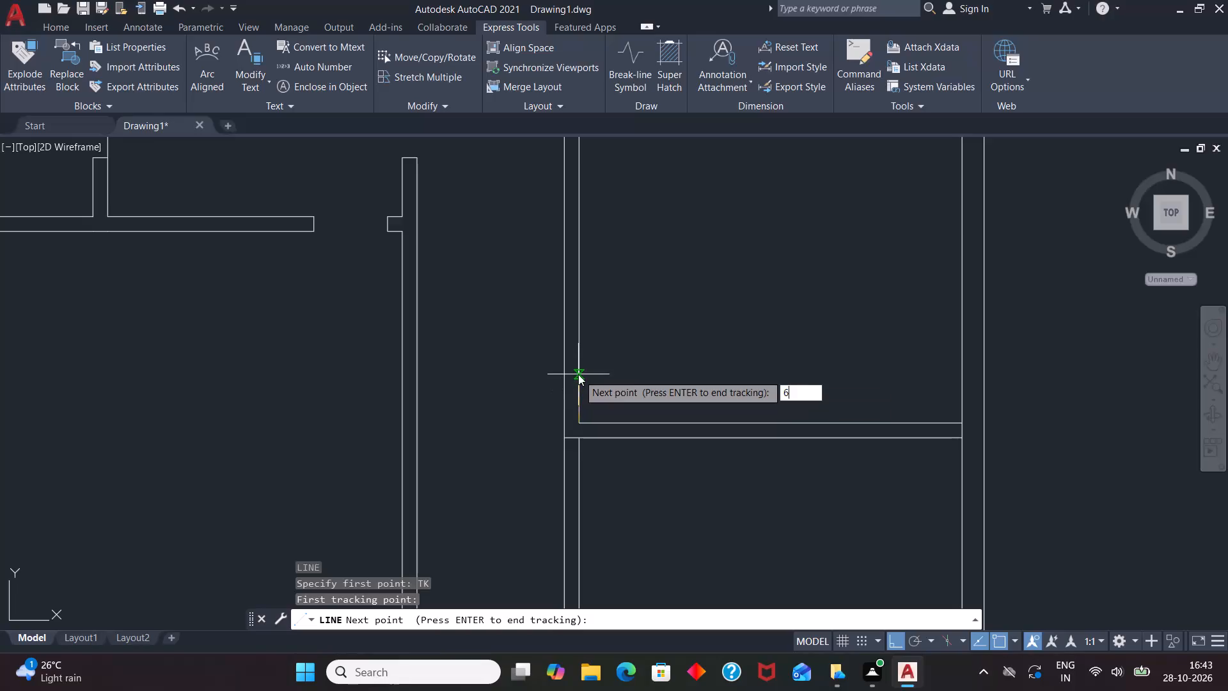
key(Return)
key(Return)
scroll(578, 397, up, 2)
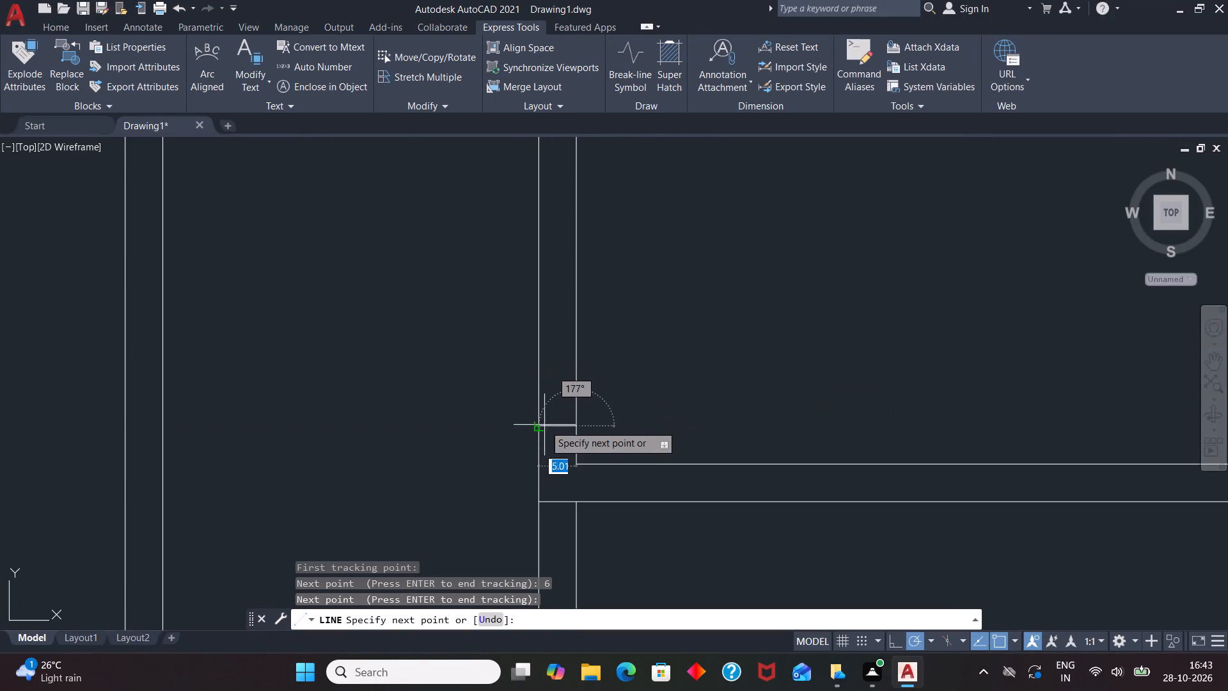
click(539, 425)
key(space)
Offset the new jamb line in the corridor's right wall 3' upward.
key(o)
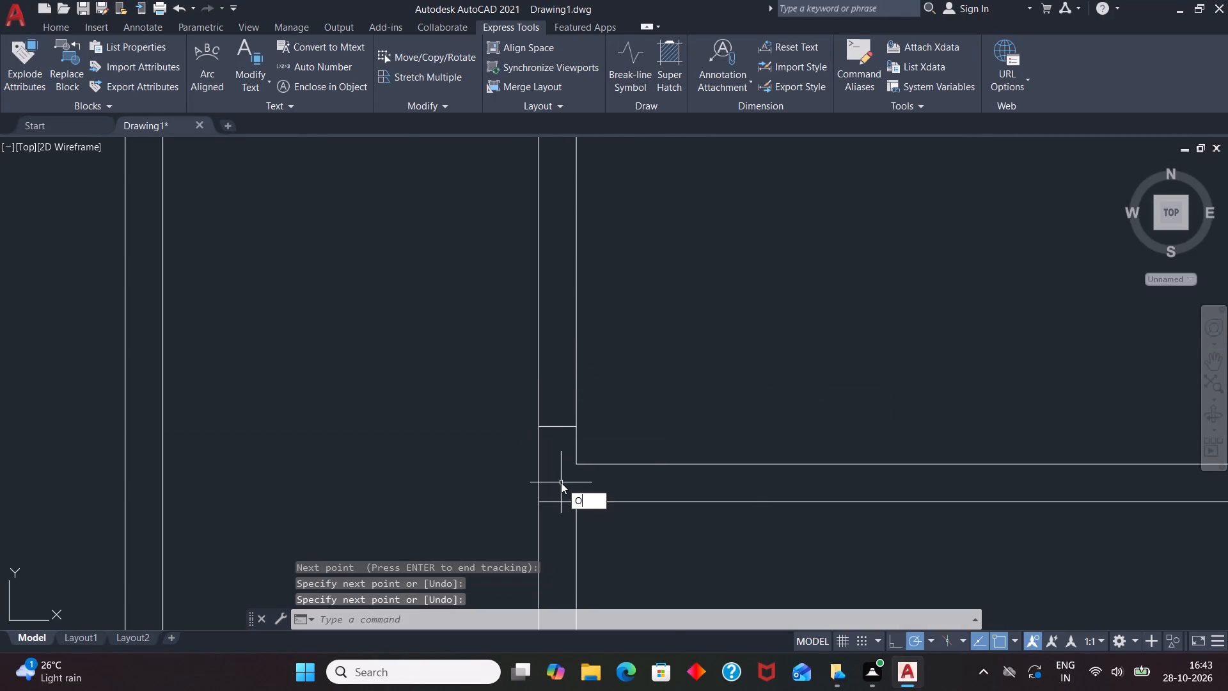
key(Return)
text(3')
key(Return)
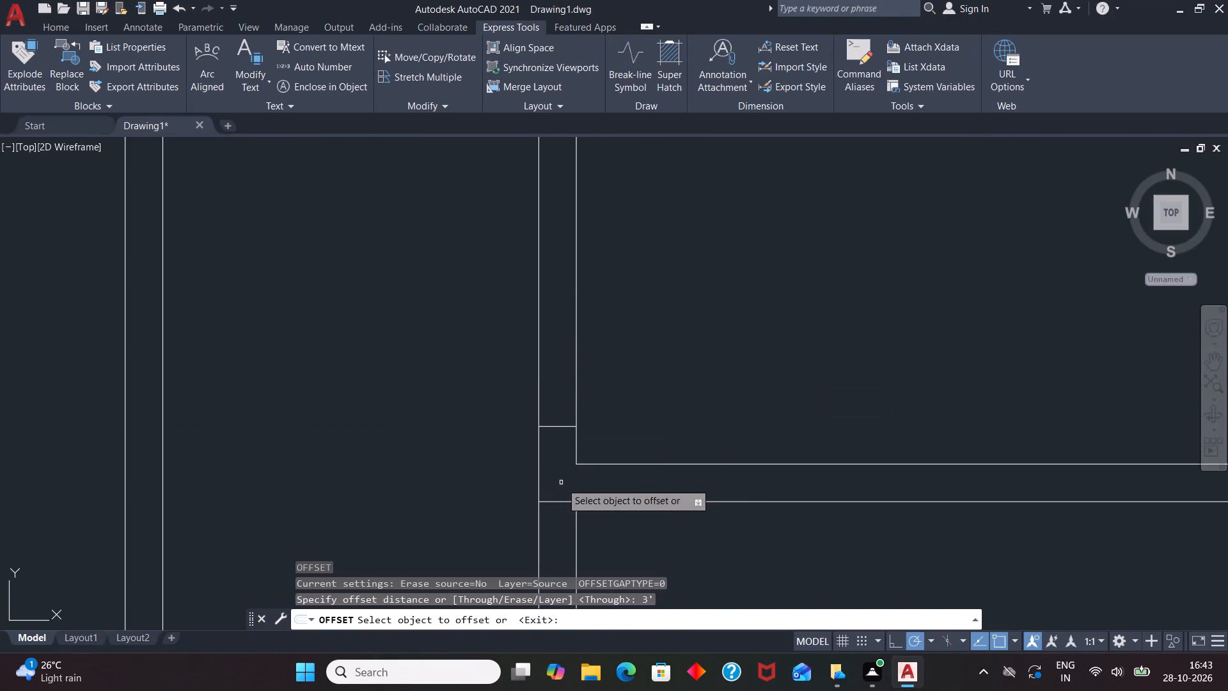
click(559, 426)
click(574, 355)
key(space)
Trim the corridor right wall's room-side line between the two 3' jambs of the right-hand middle room.
text(TR)
key(Return)
click(576, 314)
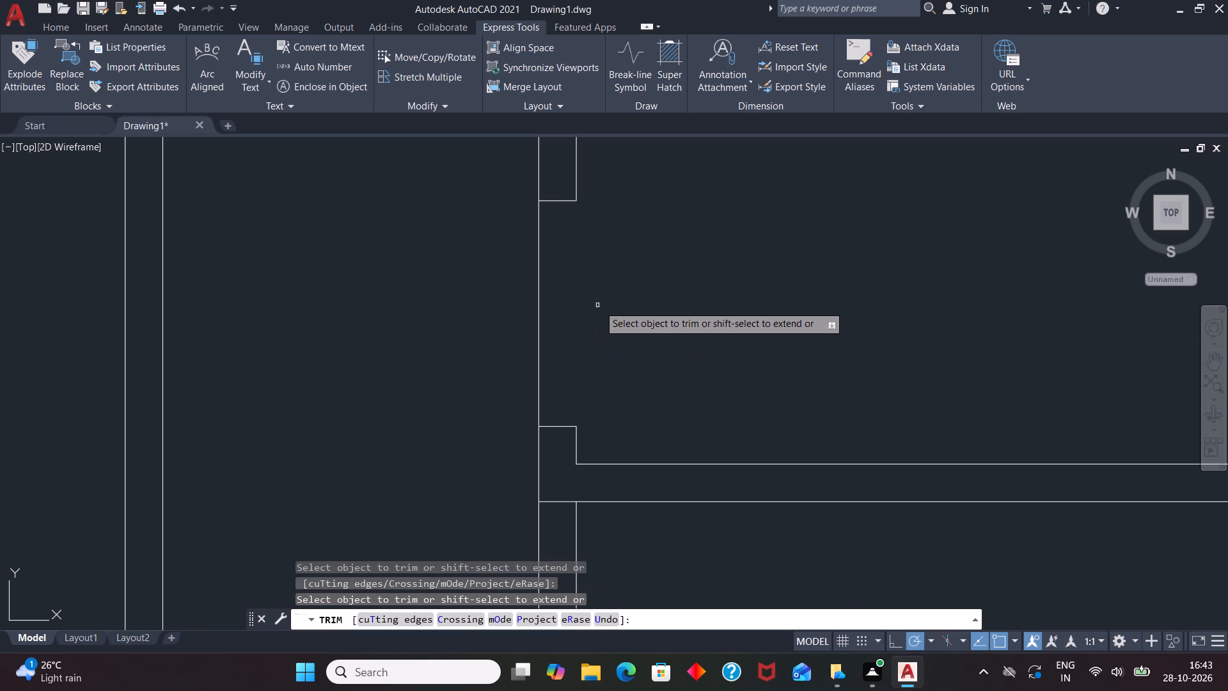
scroll(602, 314, down, 4)
key(space)
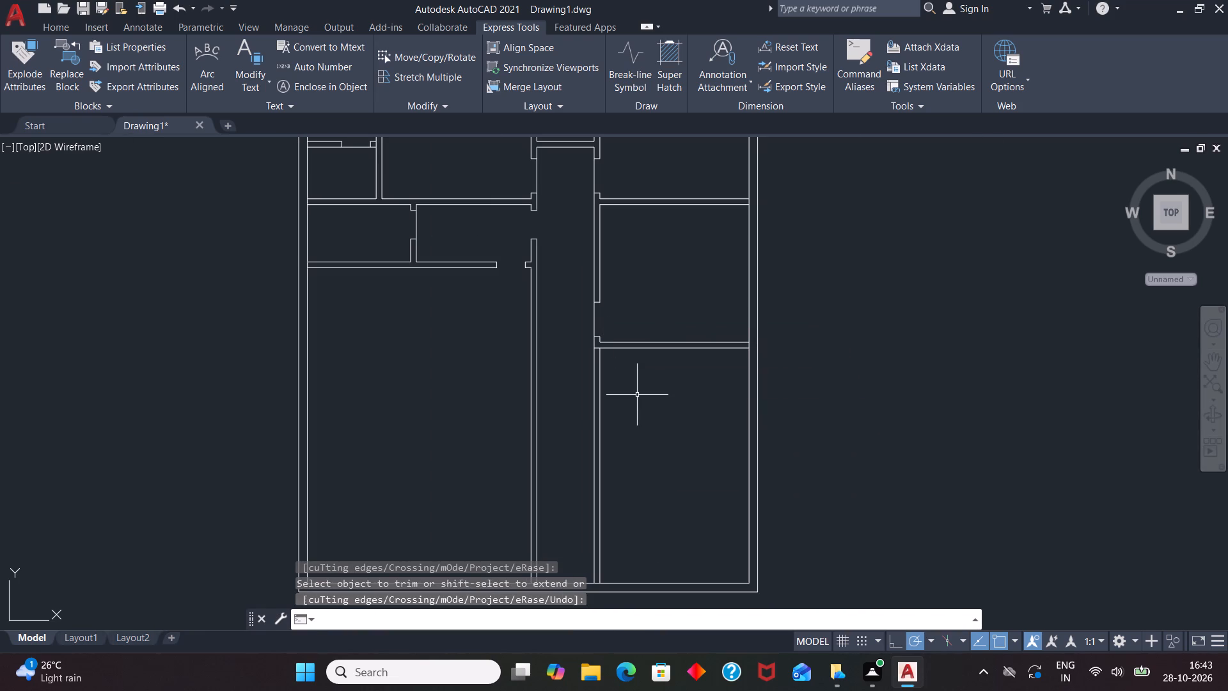
Trim the bottom exterior wall's inner line between the two lines of the corridor's right wall.
scroll(593, 335, down, 1)
scroll(620, 481, up, 1)
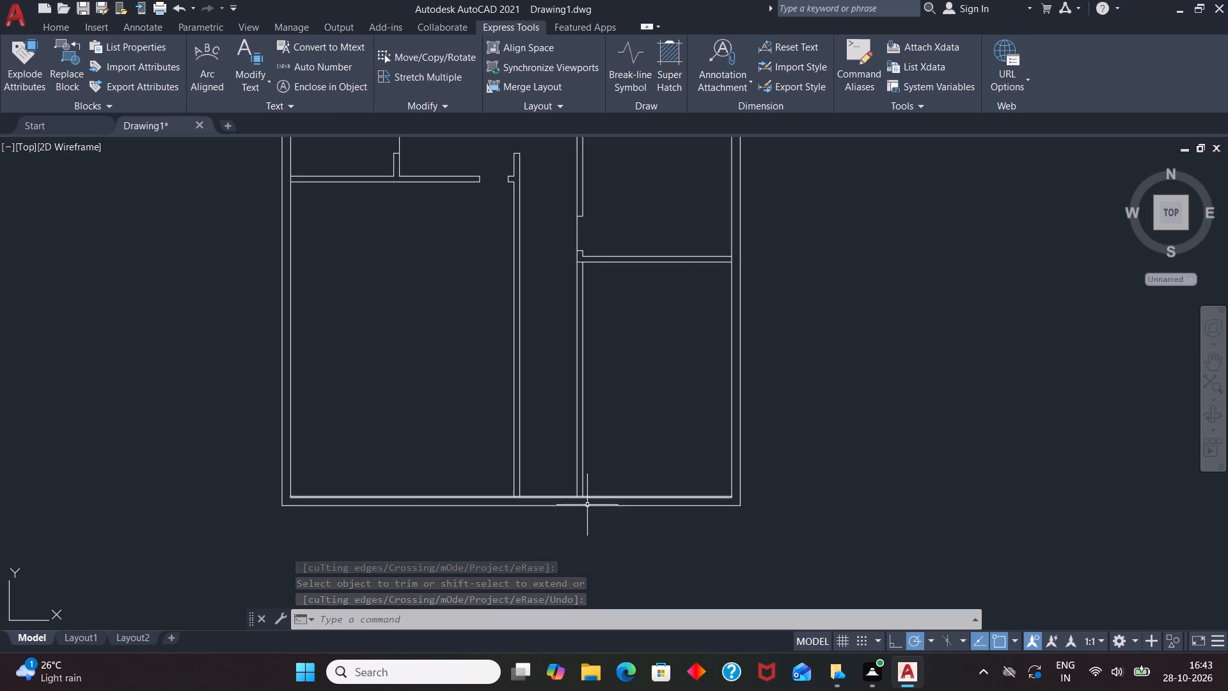
scroll(587, 506, up, 1)
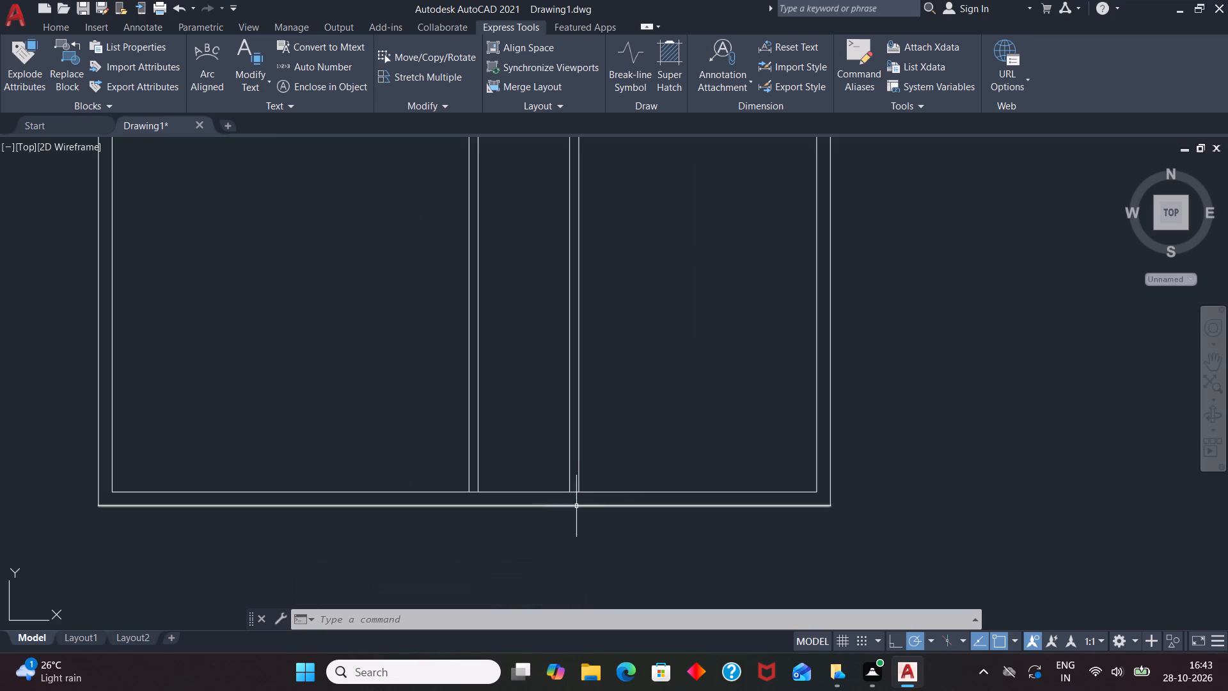
text(TR)
key(Return)
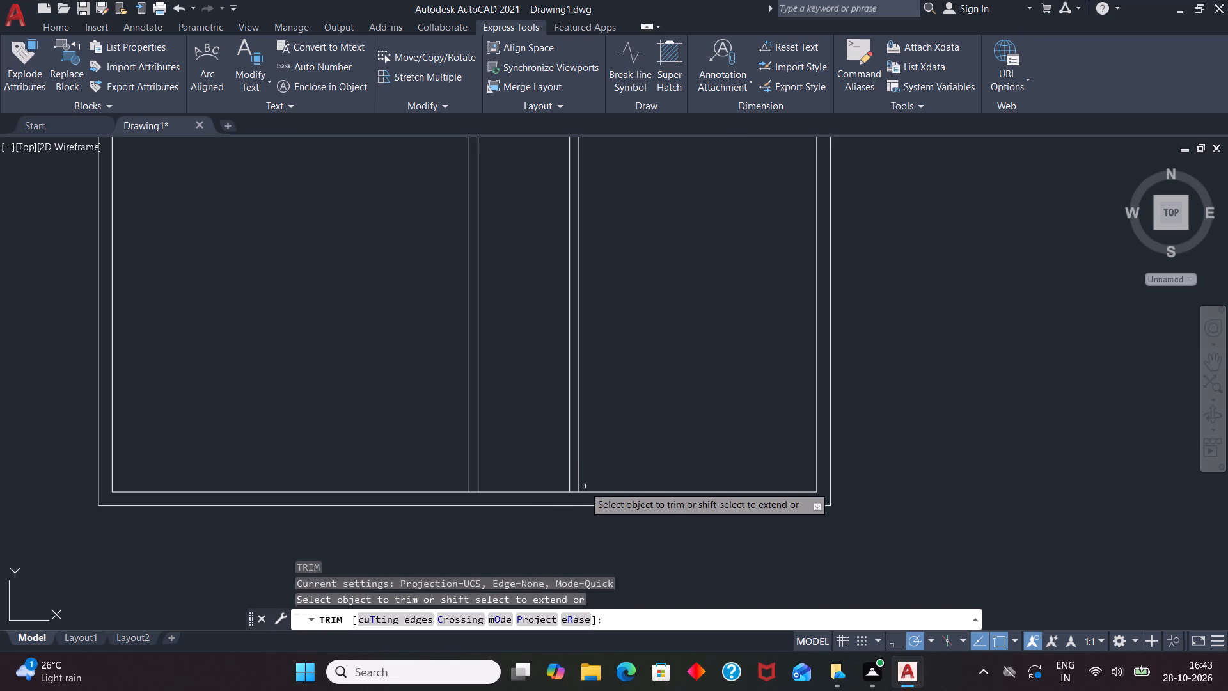
click(574, 493)
key(space)
scroll(584, 524, down, 1)
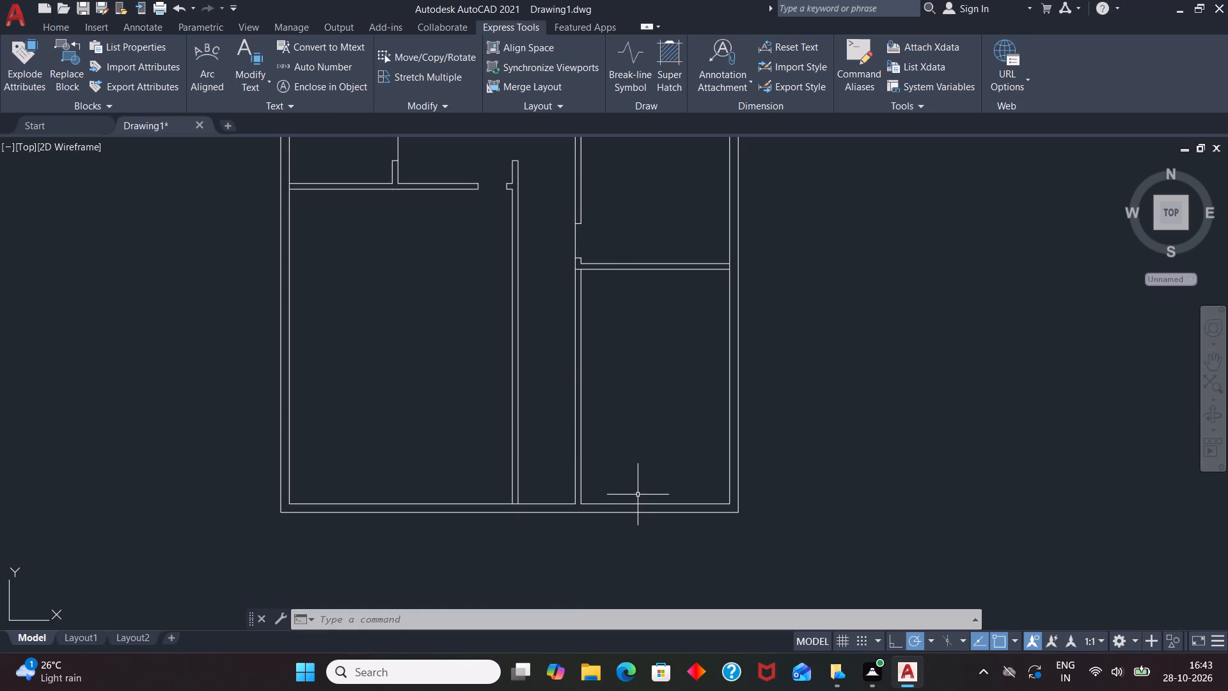
Offset the lower-right room's inner bottom wall line 13'7" upward.
key(o)
key(Return)
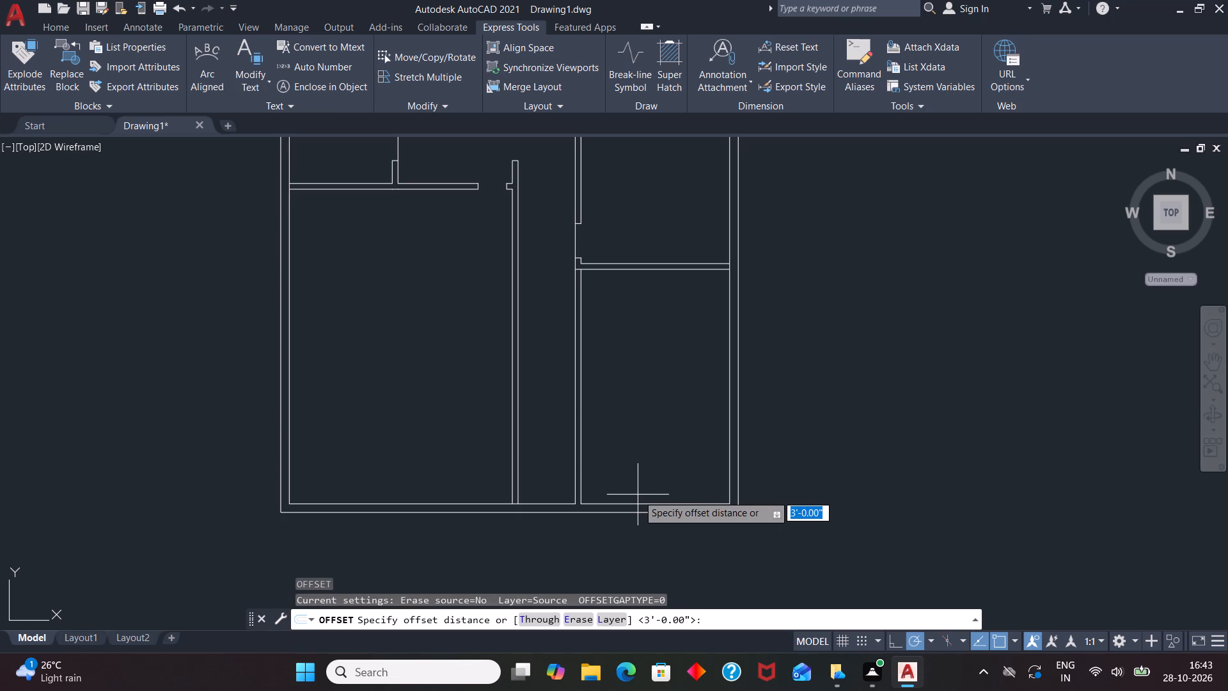
text(13')
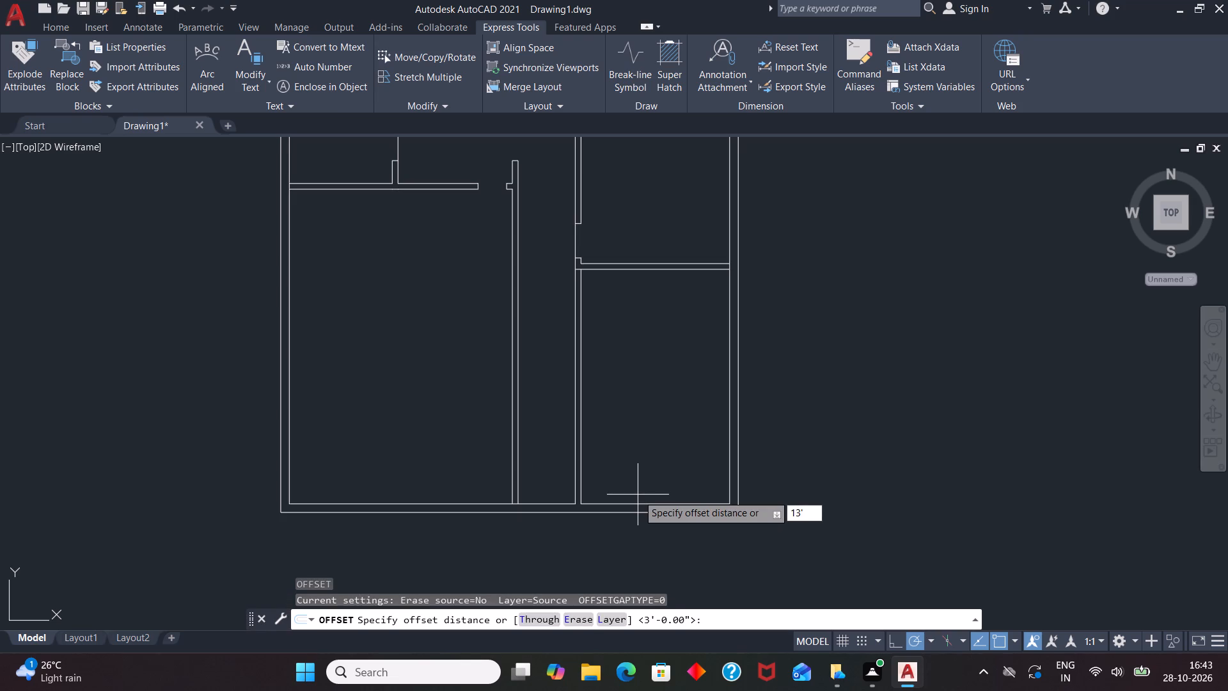
text(7")
key(Return)
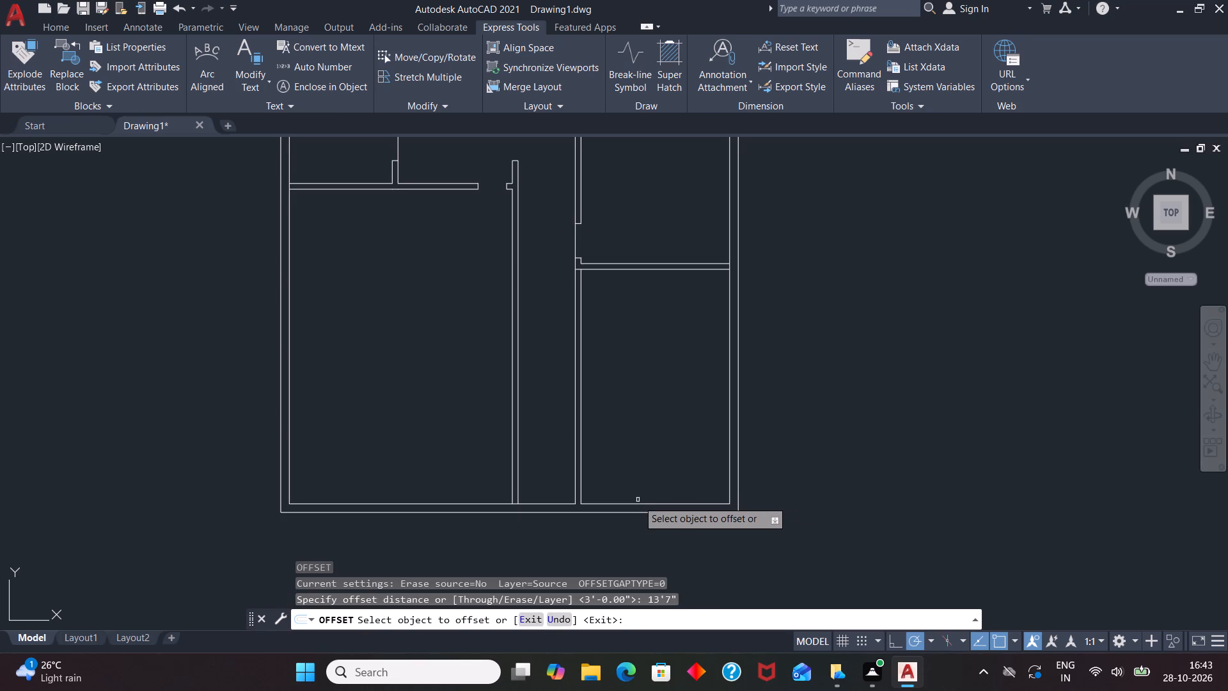
click(638, 504)
click(656, 443)
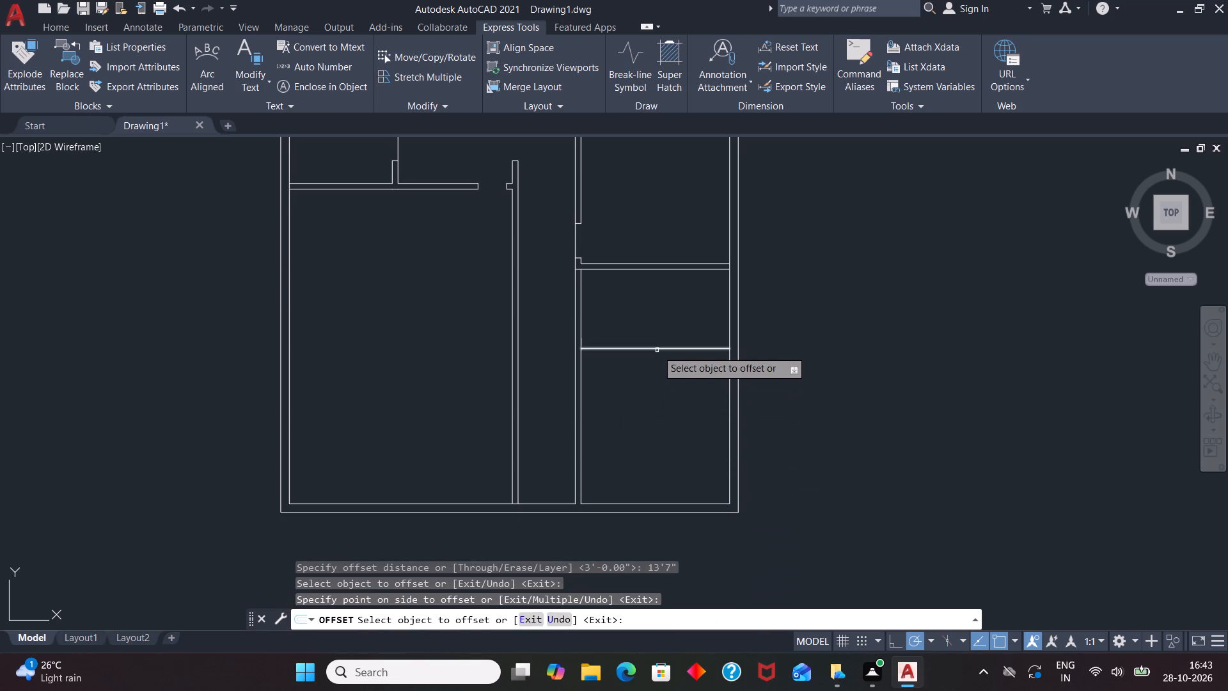
Offset the new horizontal line 6" upward to form the lower-right room's top partition.
click(659, 347)
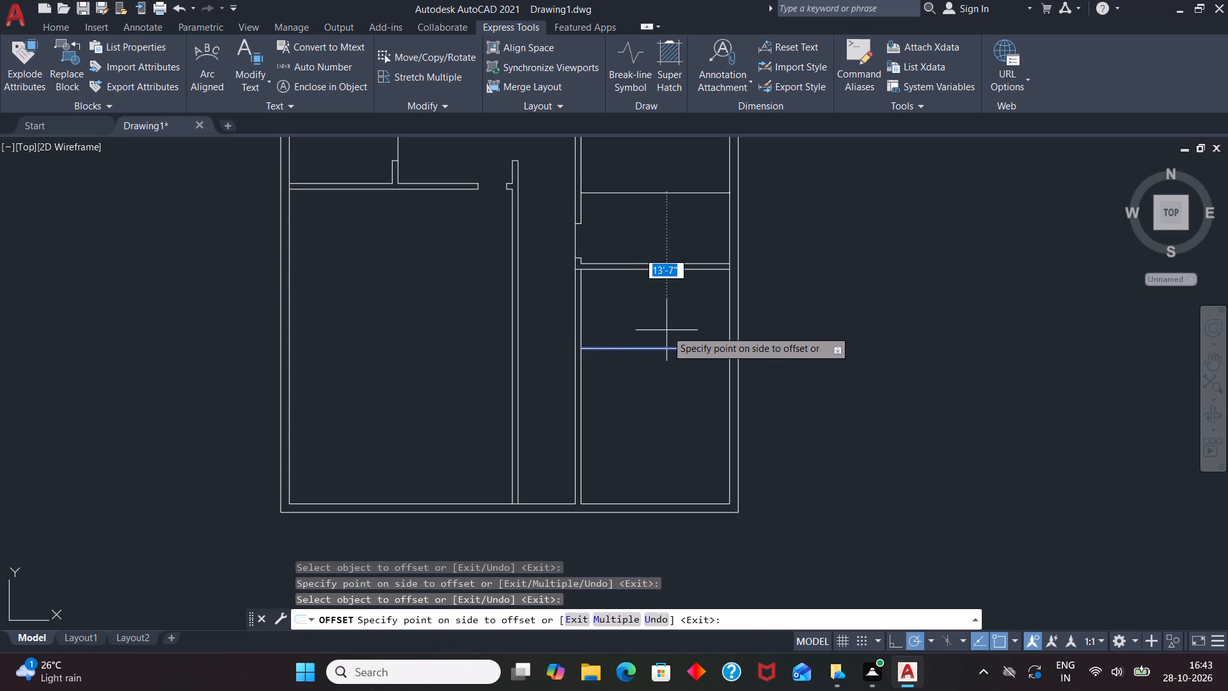
key(6)
key(Return)
key(space)
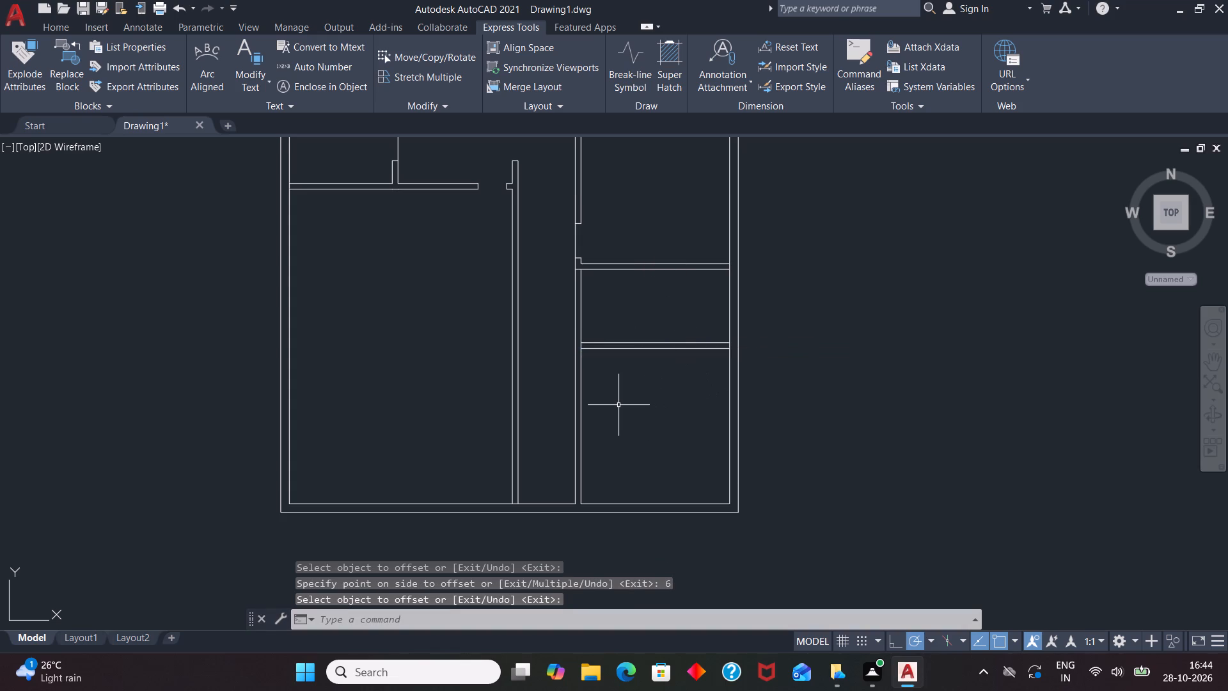
Extend both lines of the lower-right room's top partition to the corridor-side line of the wall.
key(e)
key(x)
key(Return)
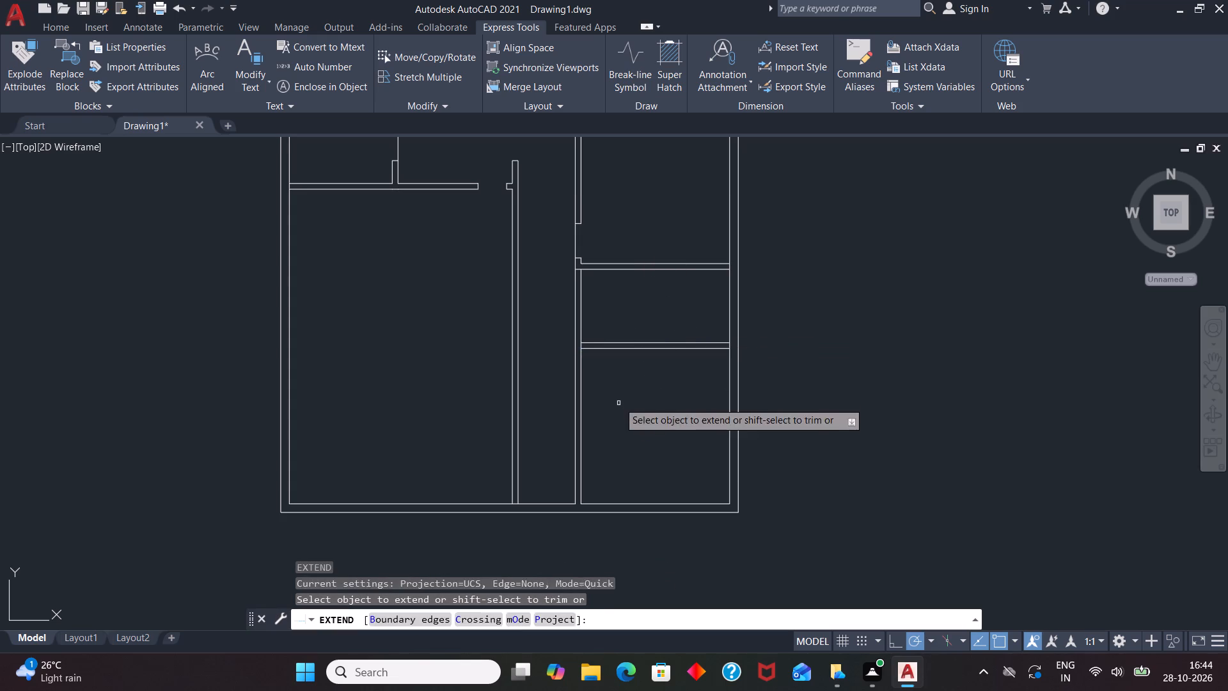
key(Return)
drag(610, 317, 623, 353)
key(space)
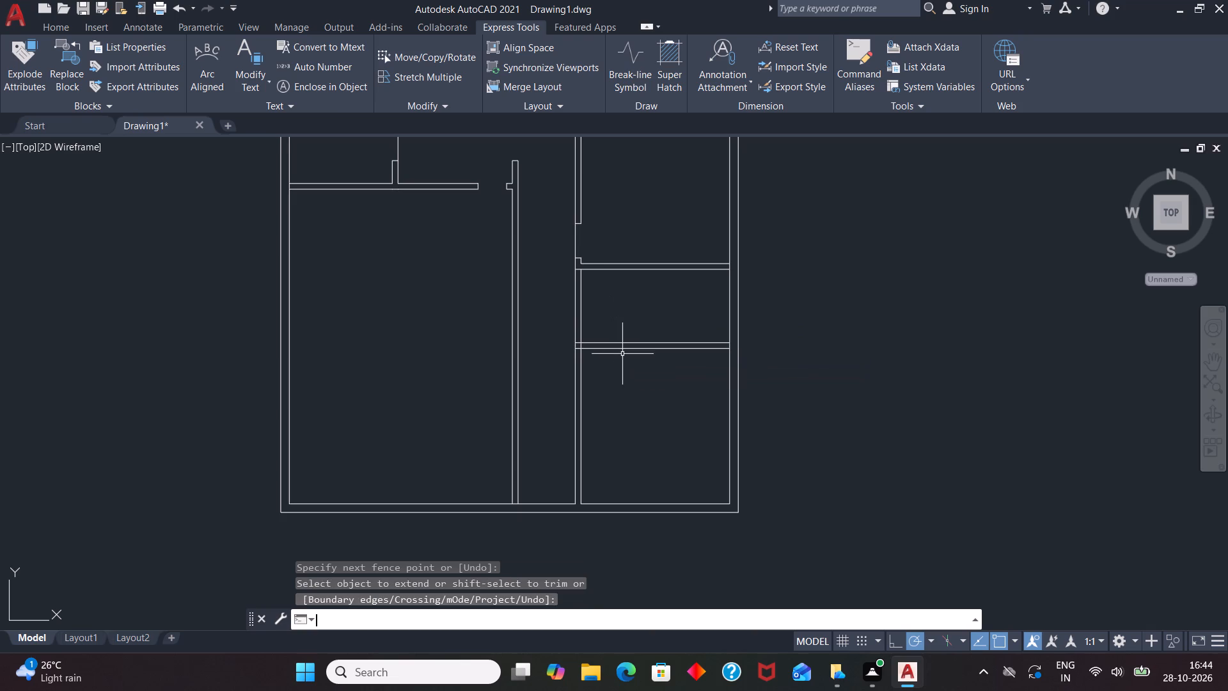
Trim away the corridor's right wall between the two right-hand partitions and the wall line crossing the lower partition.
scroll(602, 303, up, 1)
text(TR)
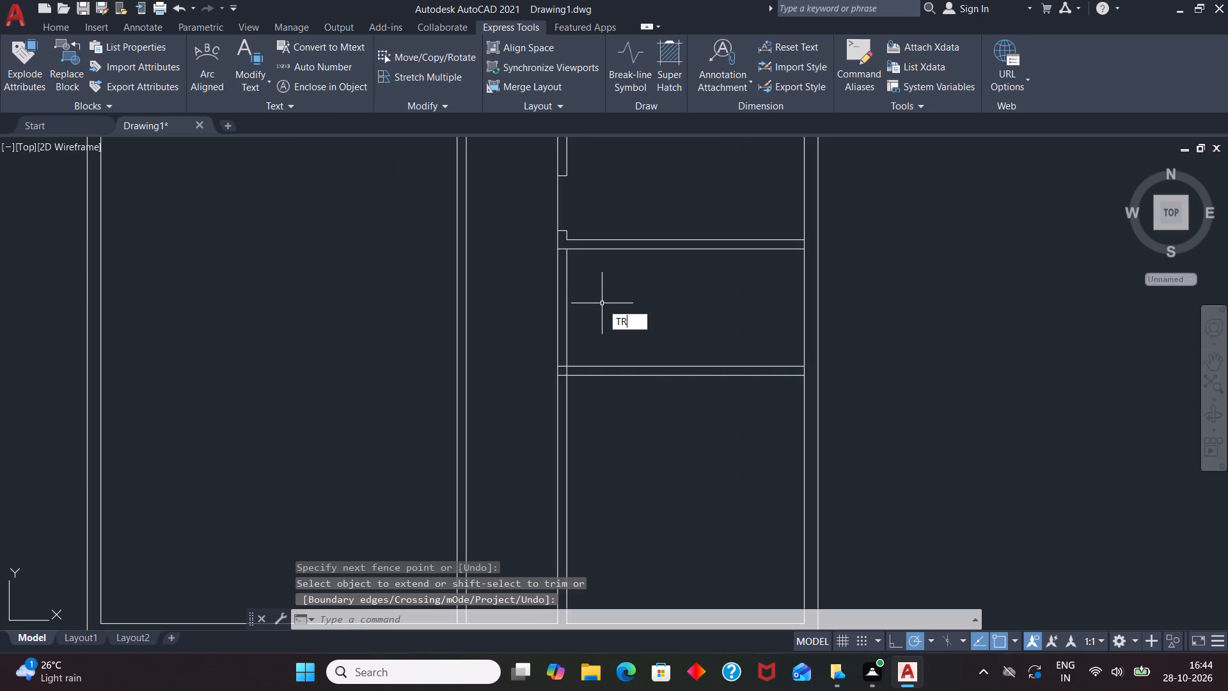
key(Return)
drag(602, 305, 556, 312)
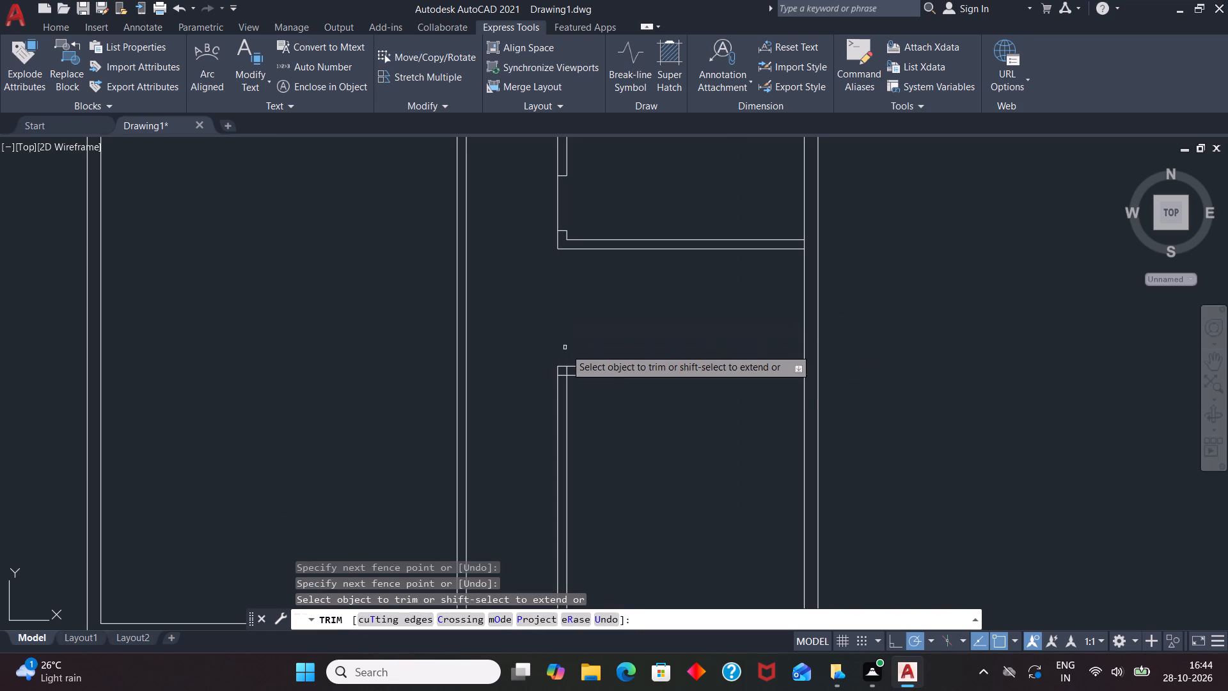
click(567, 369)
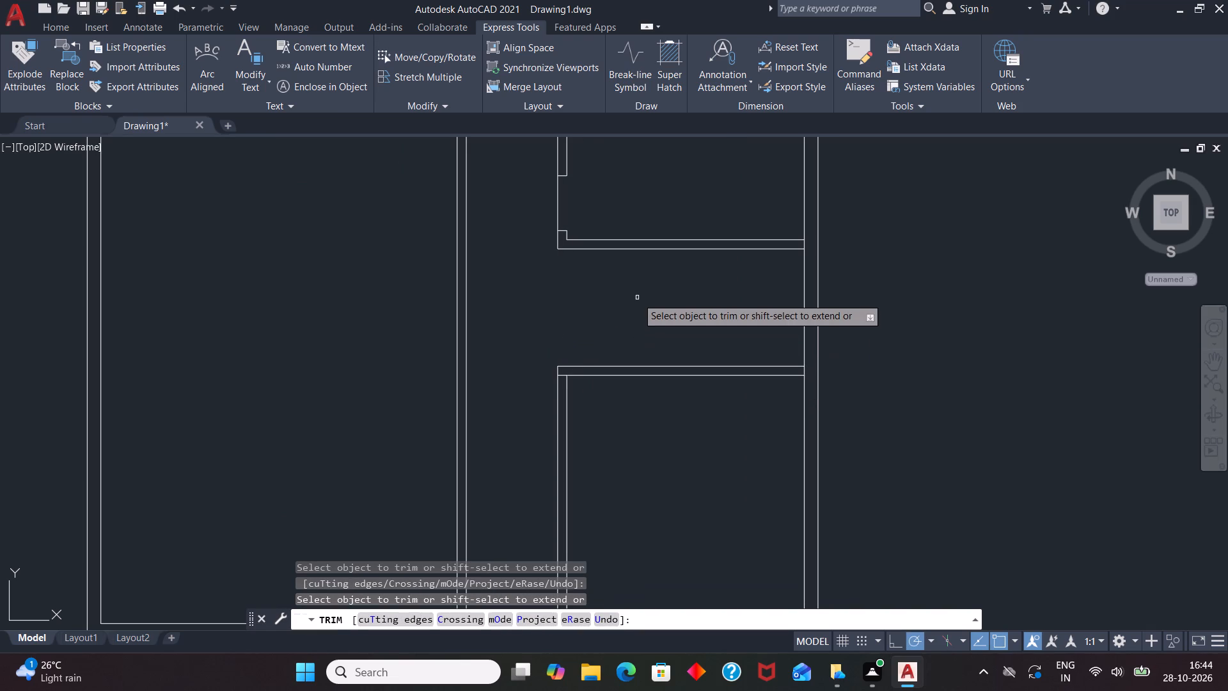
key(space)
scroll(638, 294, down, 1)
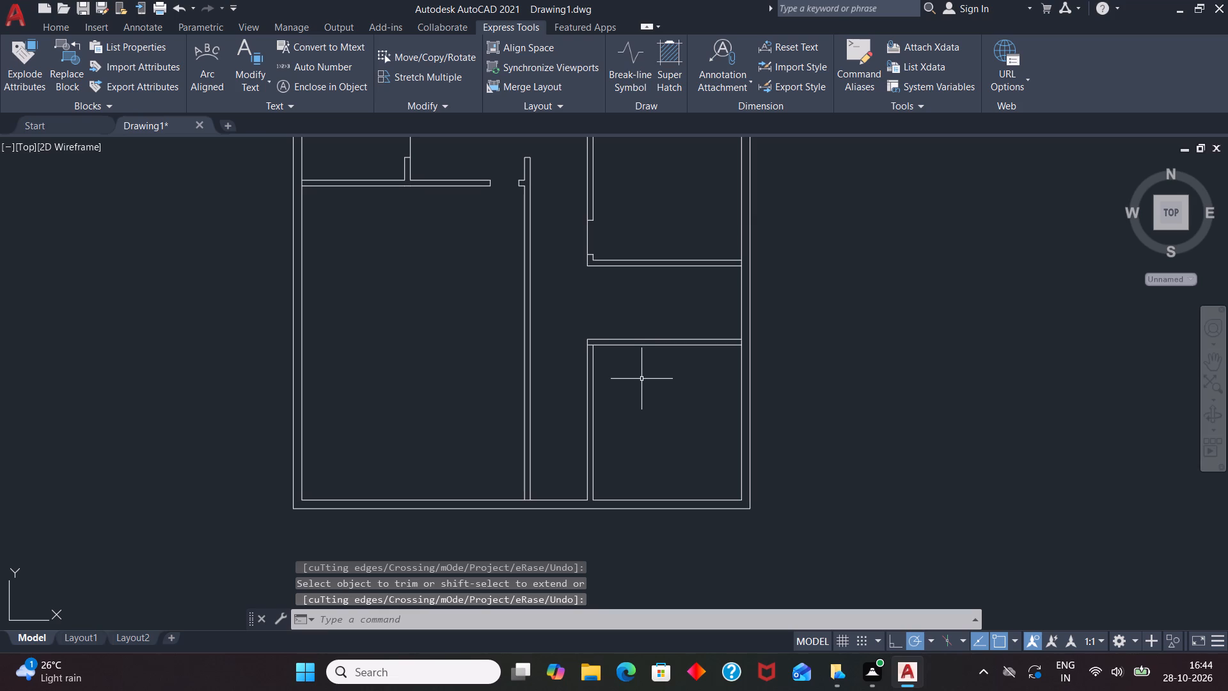
Join the two segments of the bottom exterior wall's inner line across the corridor's right wall.
scroll(650, 382, down, 1)
scroll(590, 395, up, 2)
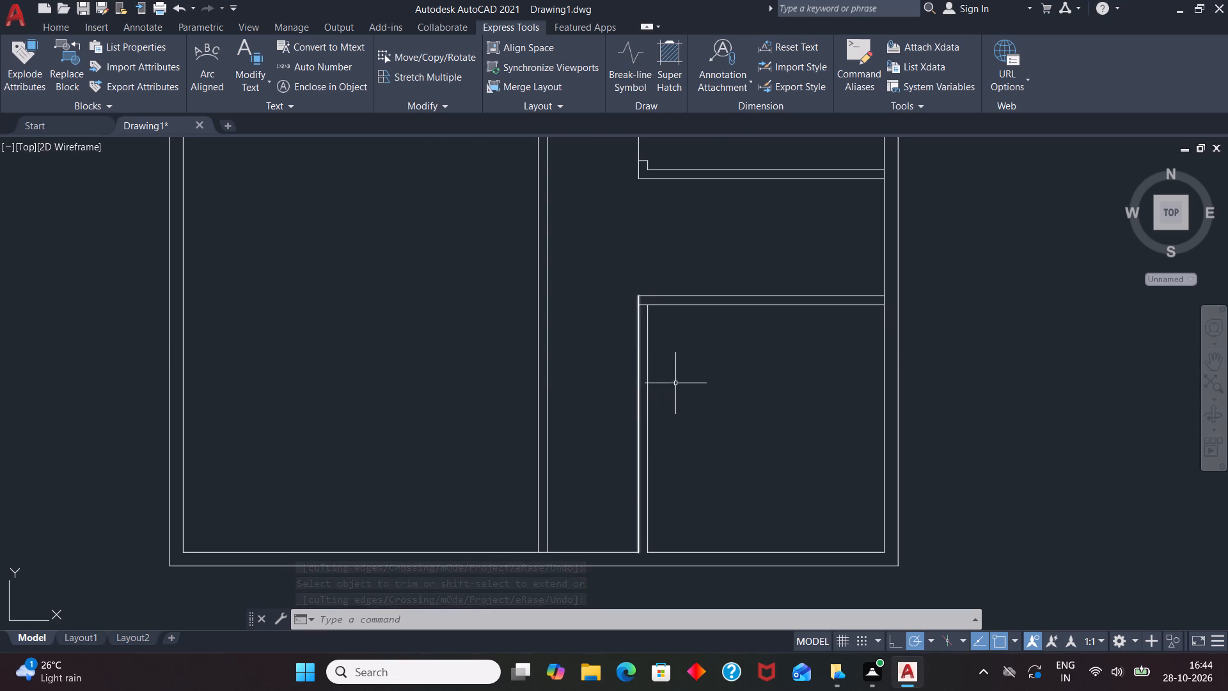
scroll(736, 370, down, 1)
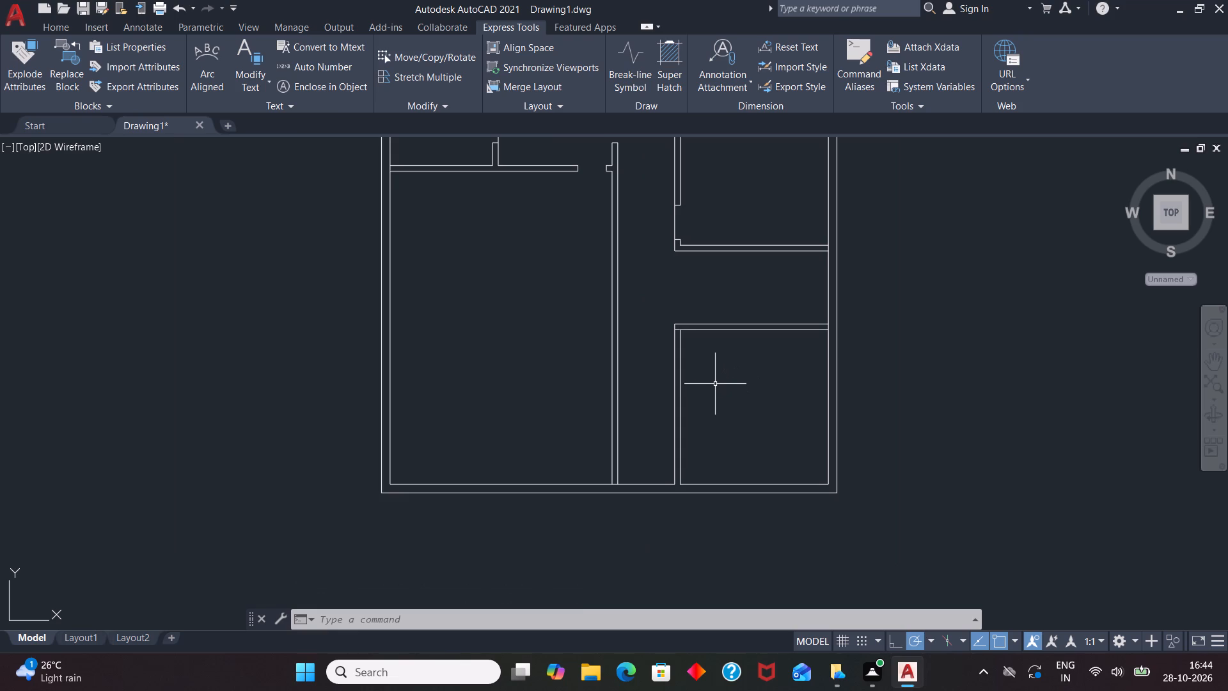
scroll(689, 500, up, 2)
click(638, 460)
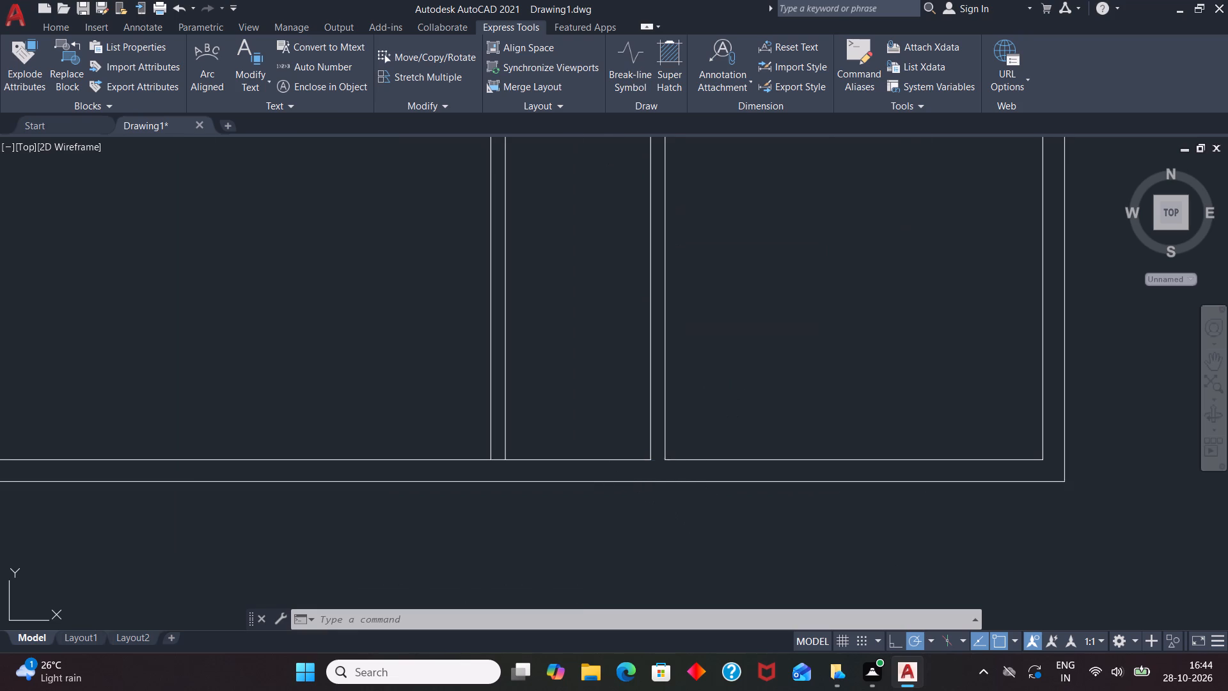
click(685, 458)
key(j)
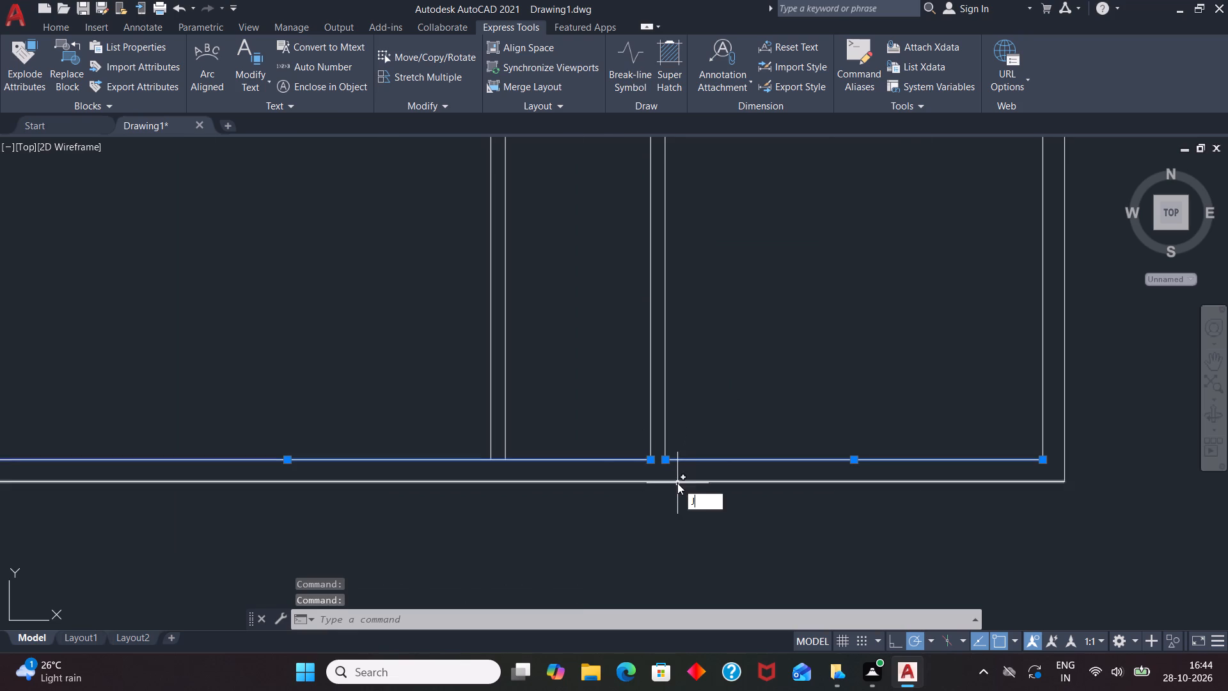
key(Return)
Trim away both lines of the corridor's right wall below the lower-right partition.
scroll(660, 507, down, 2)
text(TR)
key(Return)
drag(700, 442, 651, 423)
key(space)
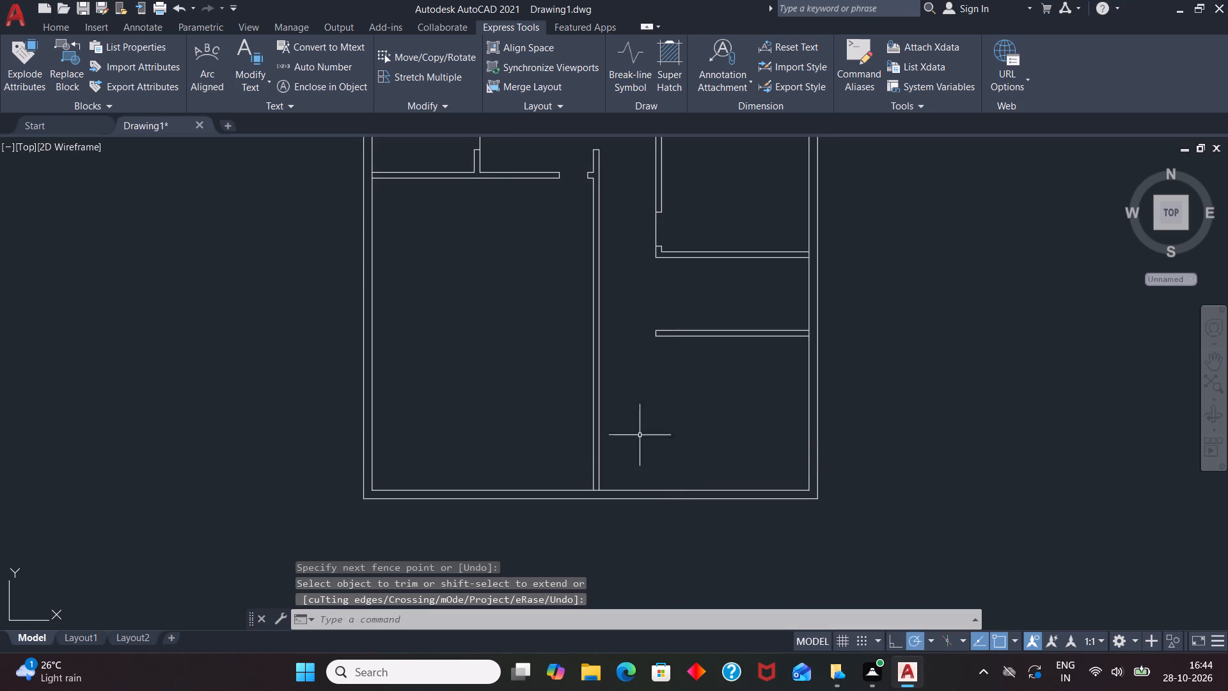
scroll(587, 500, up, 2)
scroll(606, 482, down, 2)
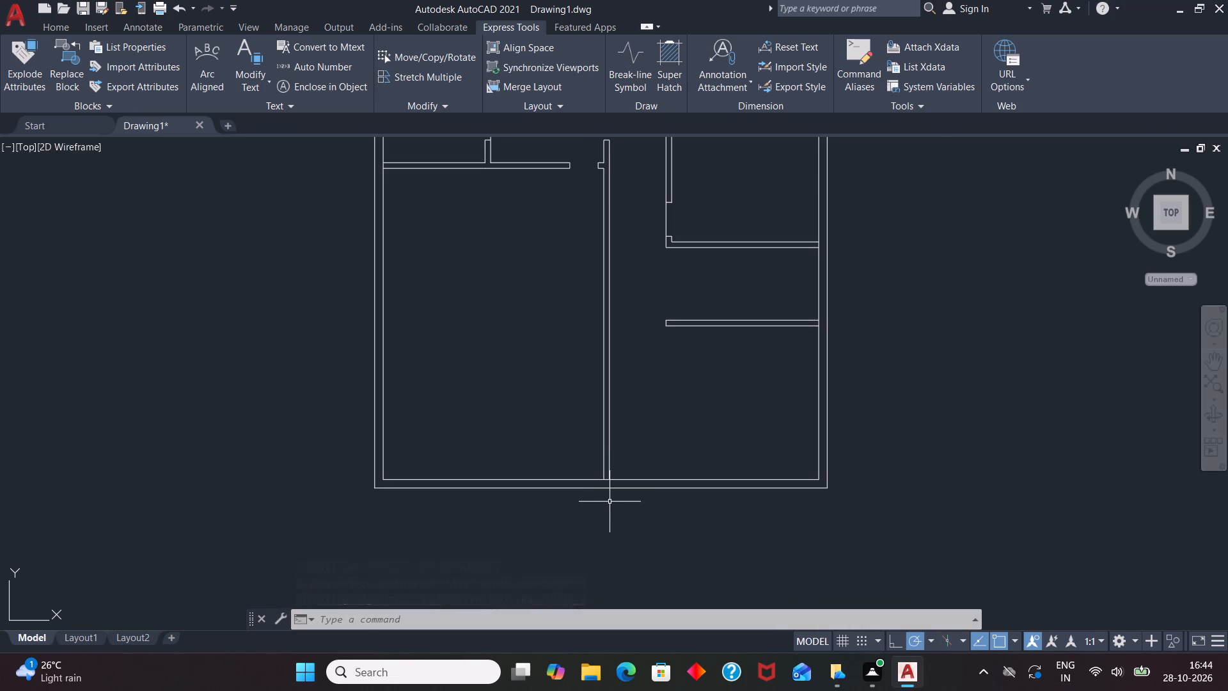
Draw a 9" line leftward across the corridor's left wall, starting 13'7" above the bottom exterior wall's inner line on its corridor side.
scroll(610, 505, up, 1)
scroll(615, 512, down, 1)
scroll(606, 474, up, 1)
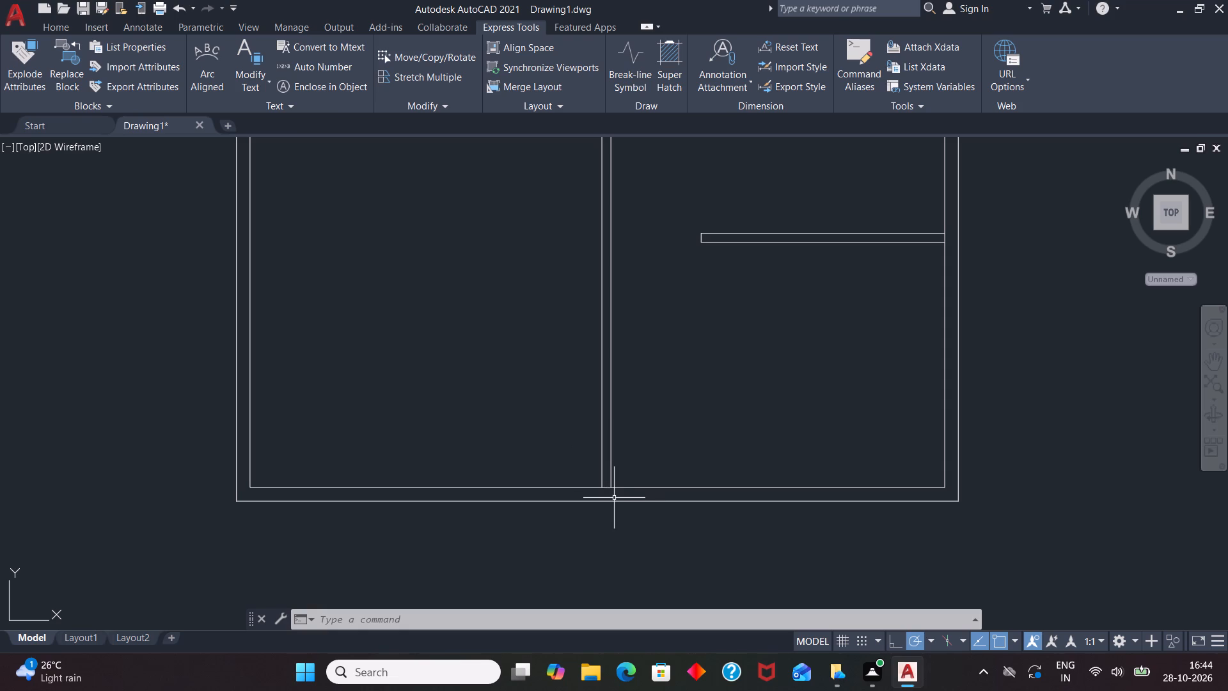
key(l)
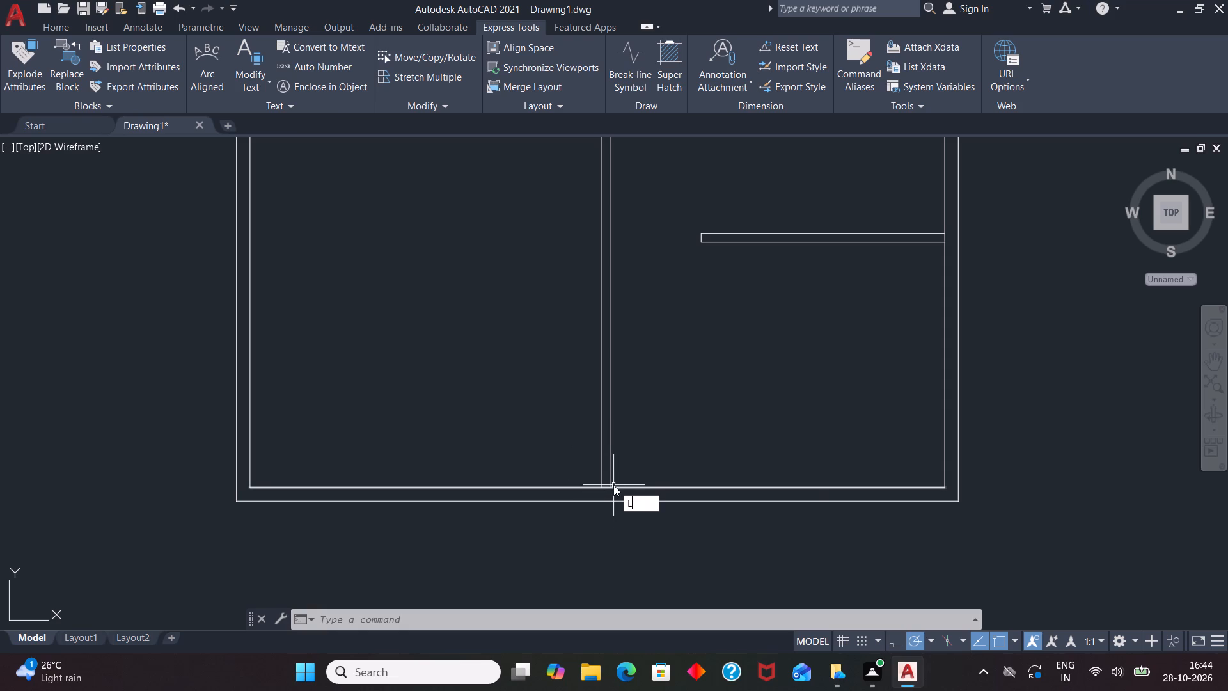
key(Return)
text(TK)
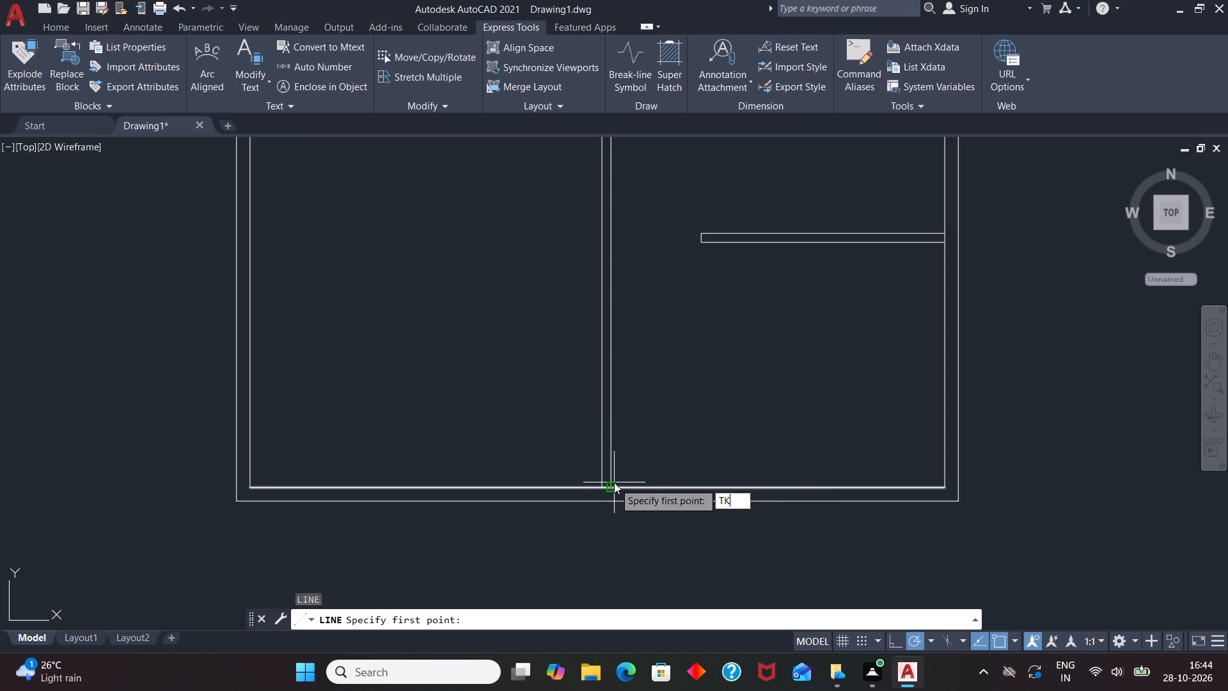
key(Return)
click(609, 488)
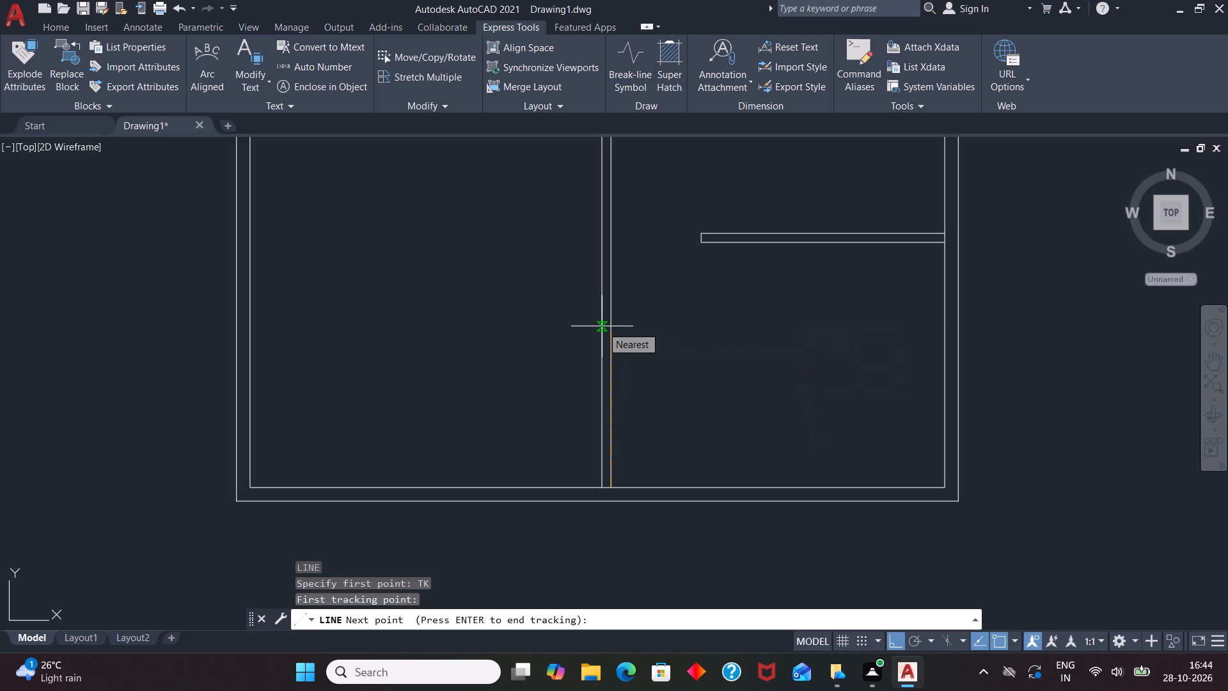
text(13'7)
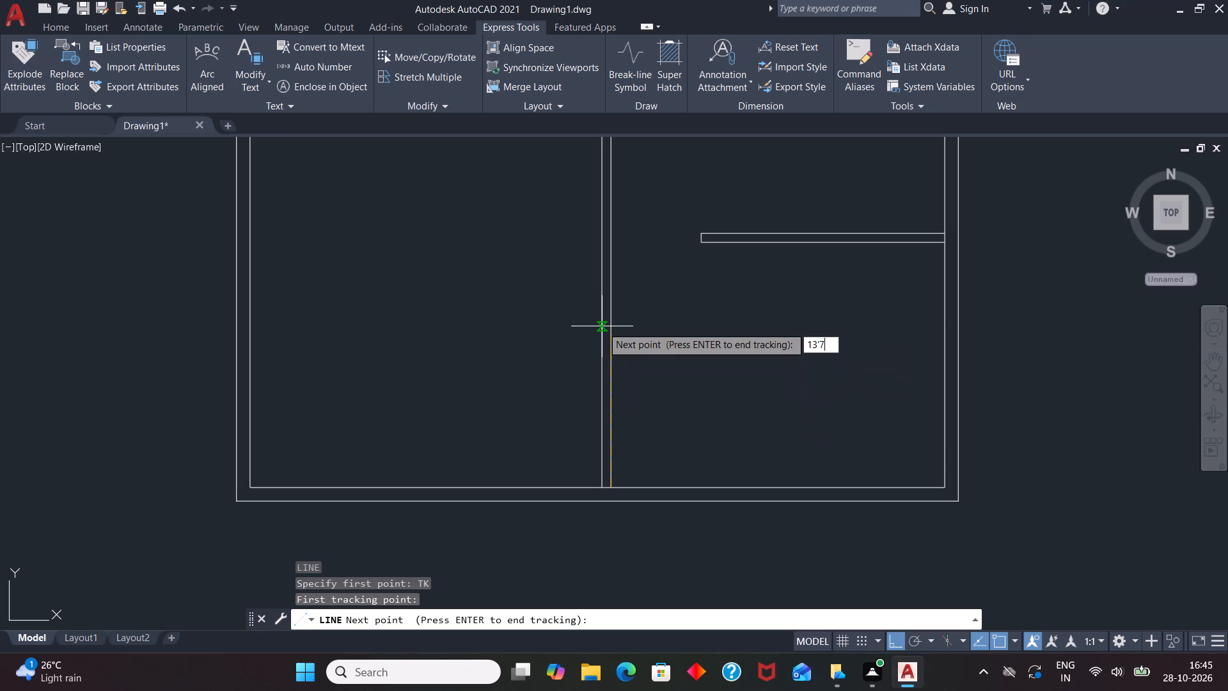
key(shift+quotedbl)
key(Return)
key(Return)
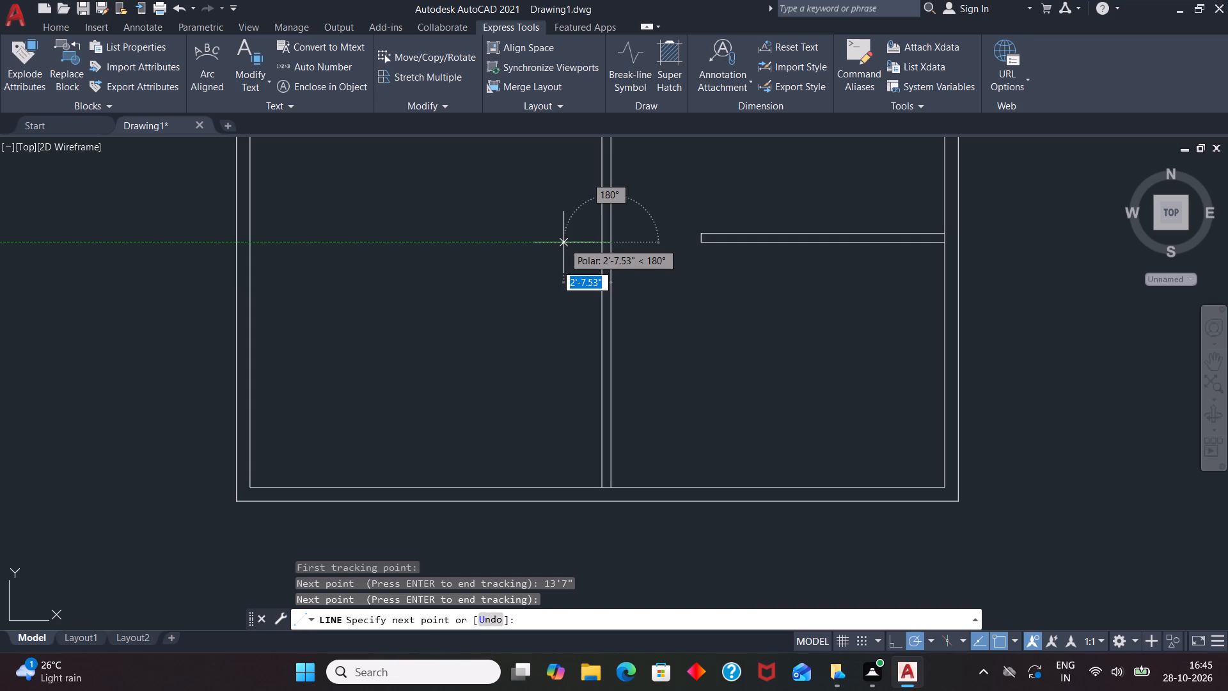
key(9)
key(shift+quotedbl)
key(Return)
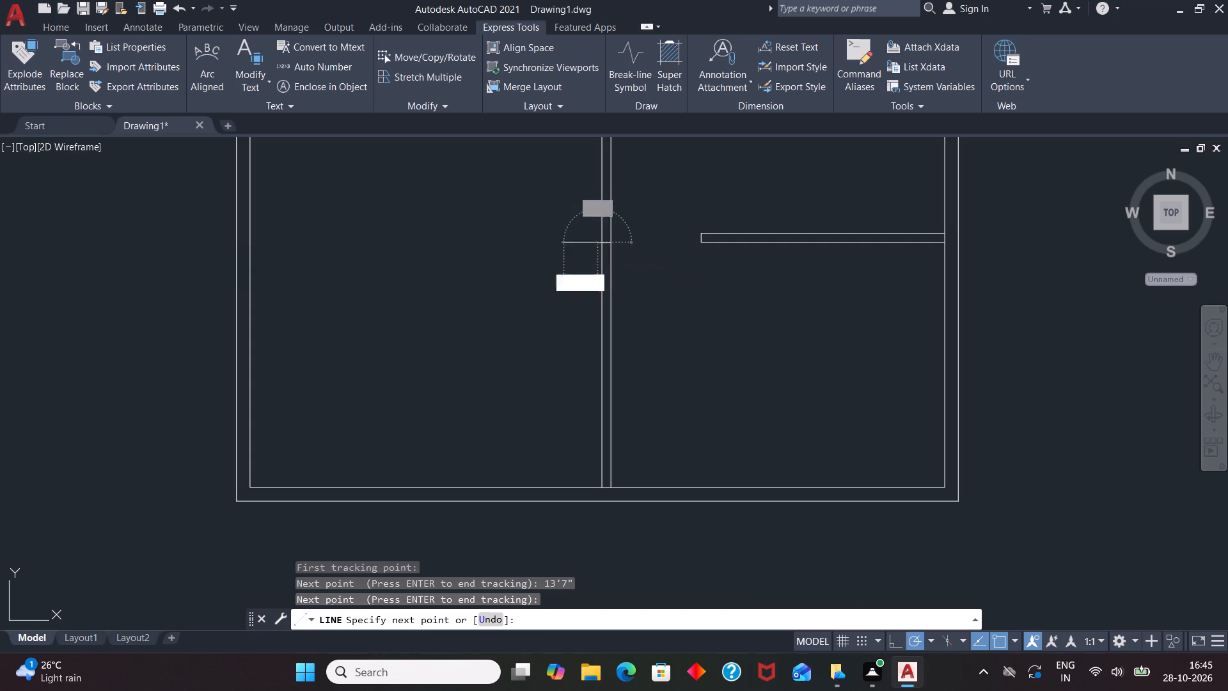
Continue from the 9" line's left end straight down to the bottom exterior wall's inner line.
scroll(600, 477, up, 3)
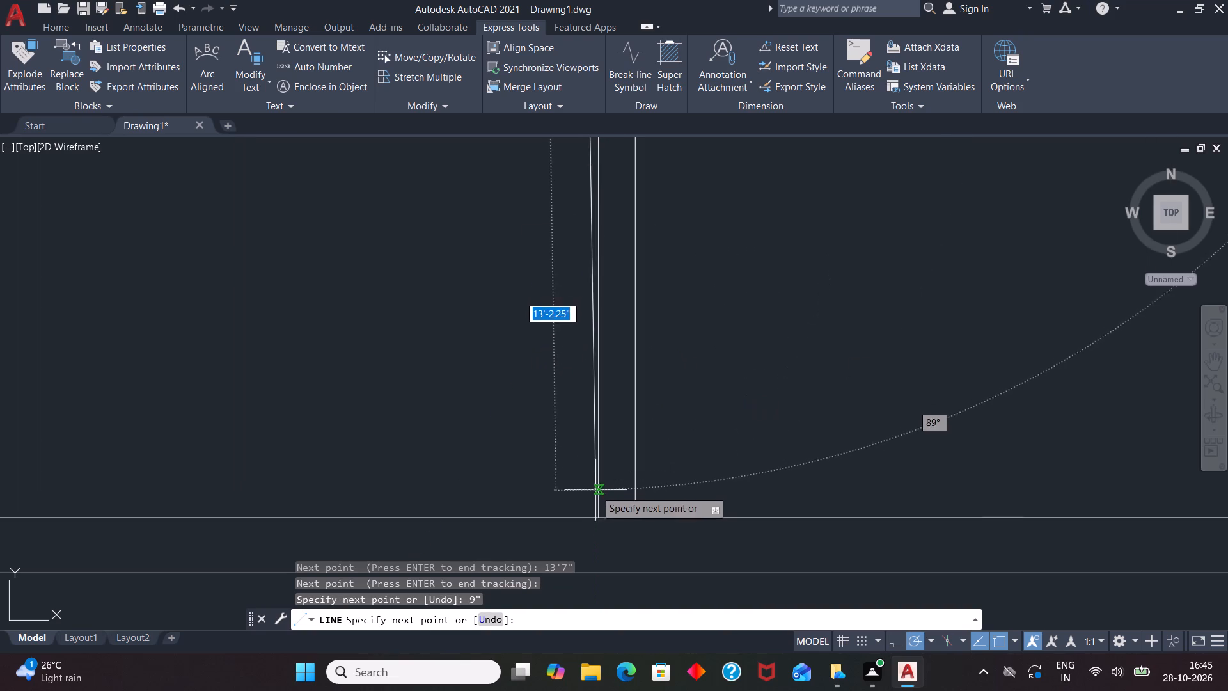
click(602, 515)
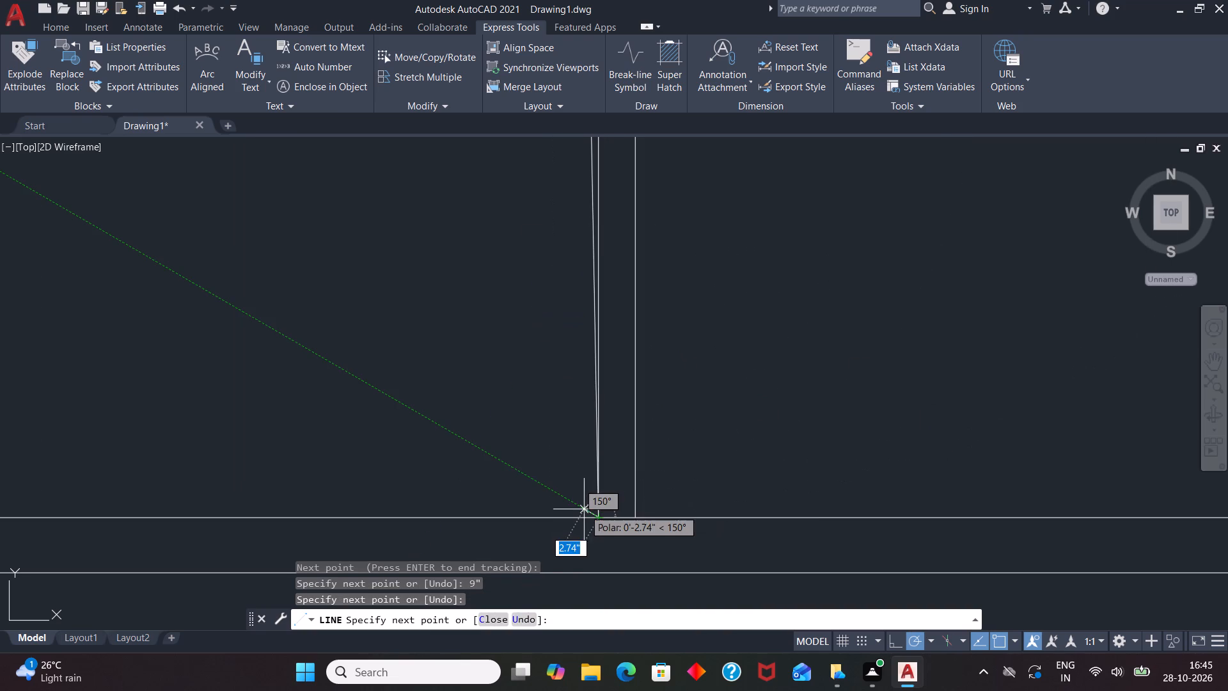
key(ctrl+z)
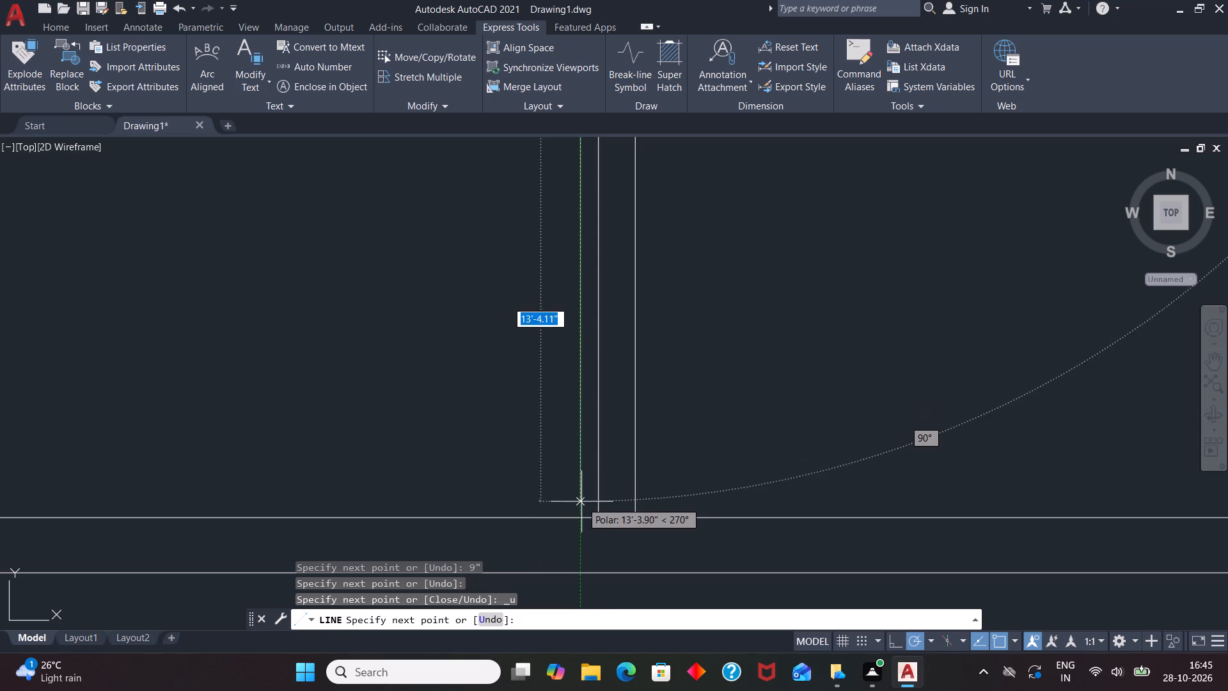
click(579, 514)
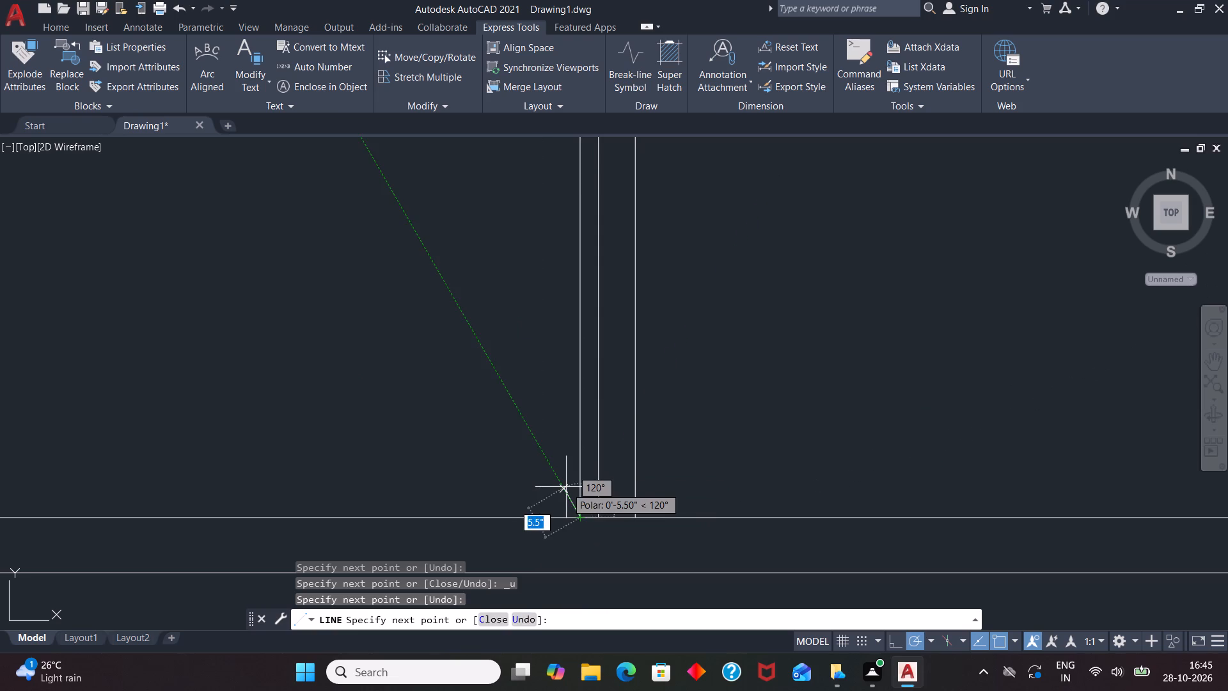
key(Escape)
Trim away the old room-side line of the corridor's left wall between the lower-left room's door stub and the bottom wall.
scroll(579, 521, down, 3)
scroll(853, 346, down, 3)
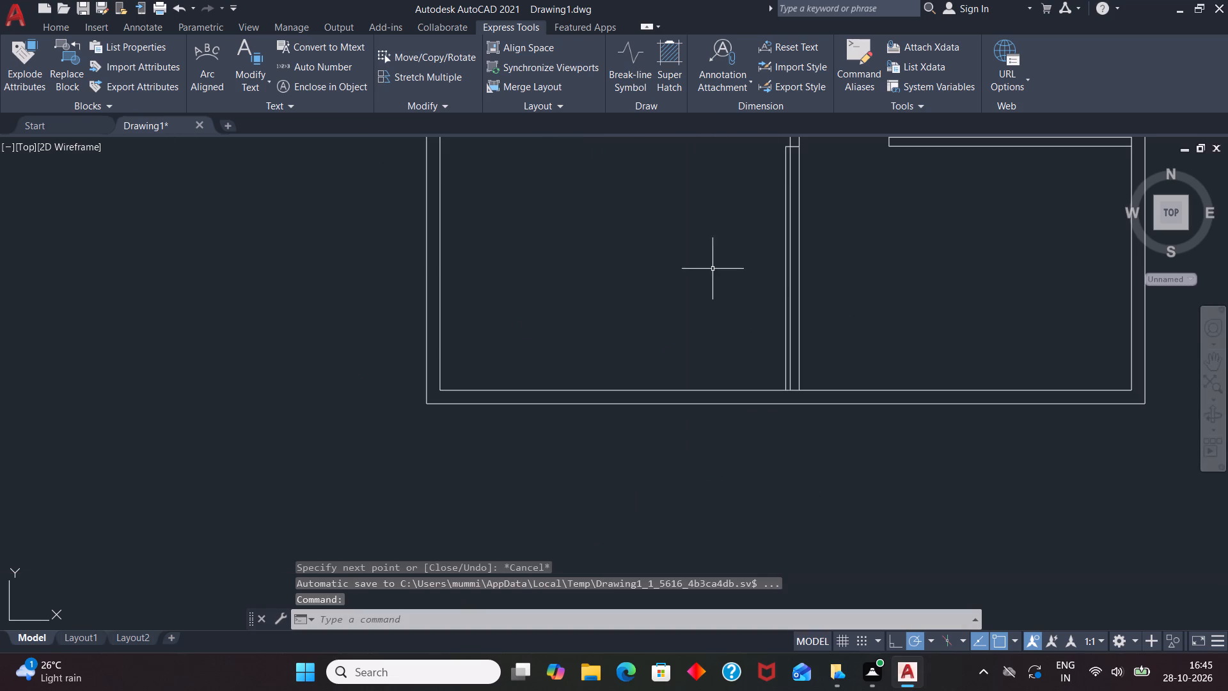
scroll(822, 218, up, 2)
scroll(730, 340, down, 2)
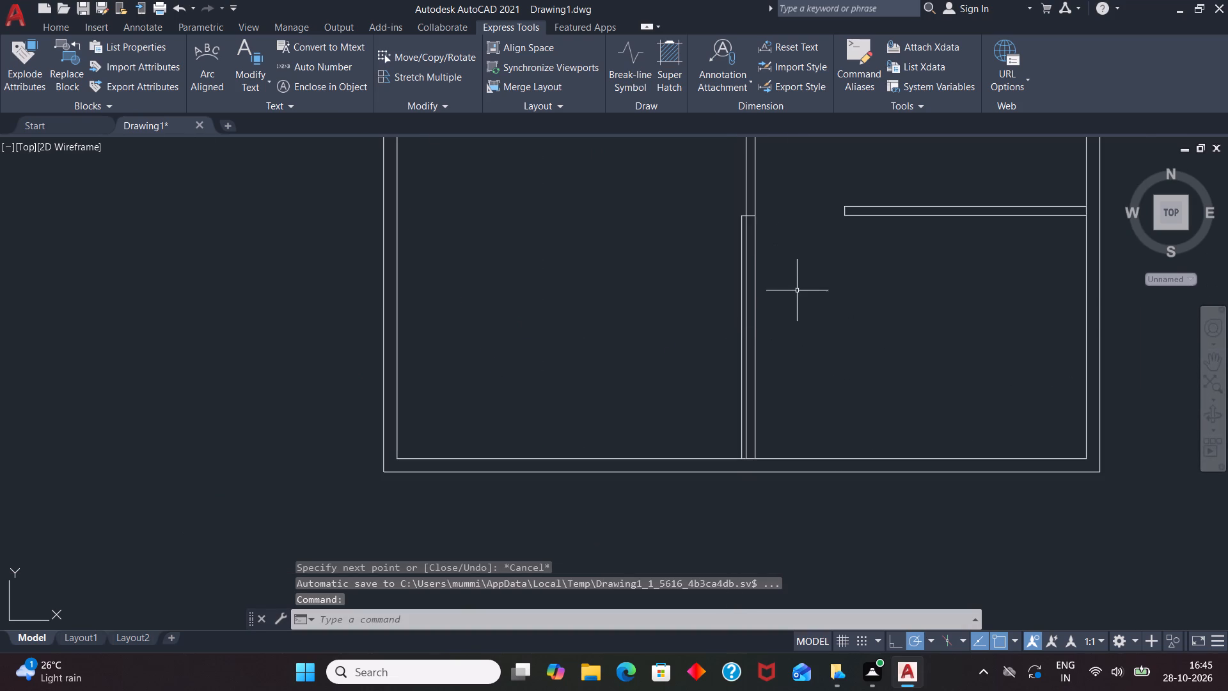
text(TR)
key(Return)
scroll(766, 267, up, 3)
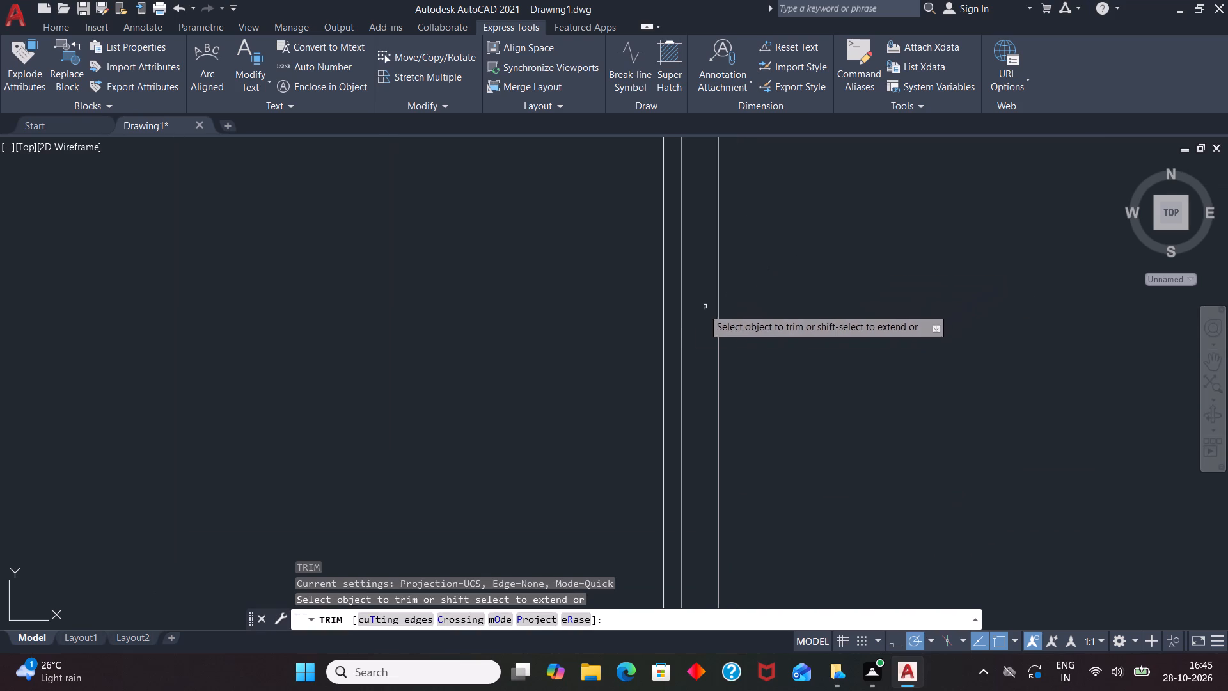
click(687, 326)
click(679, 331)
scroll(688, 359, down, 3)
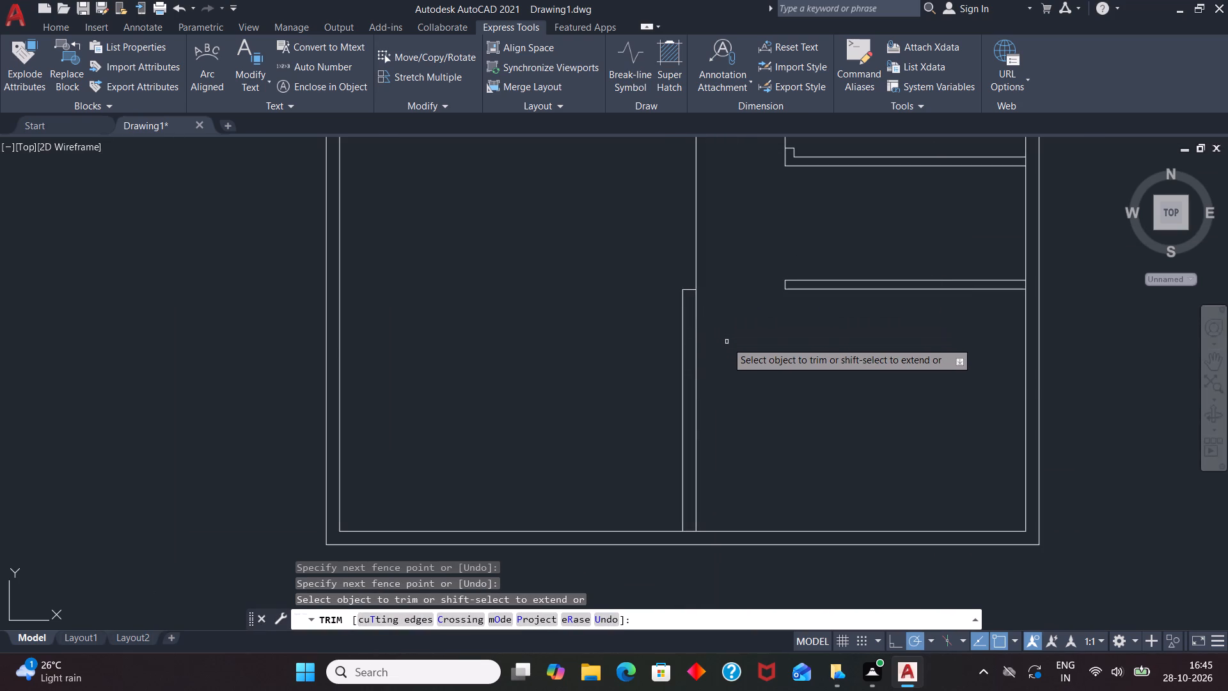
scroll(724, 375, down, 2)
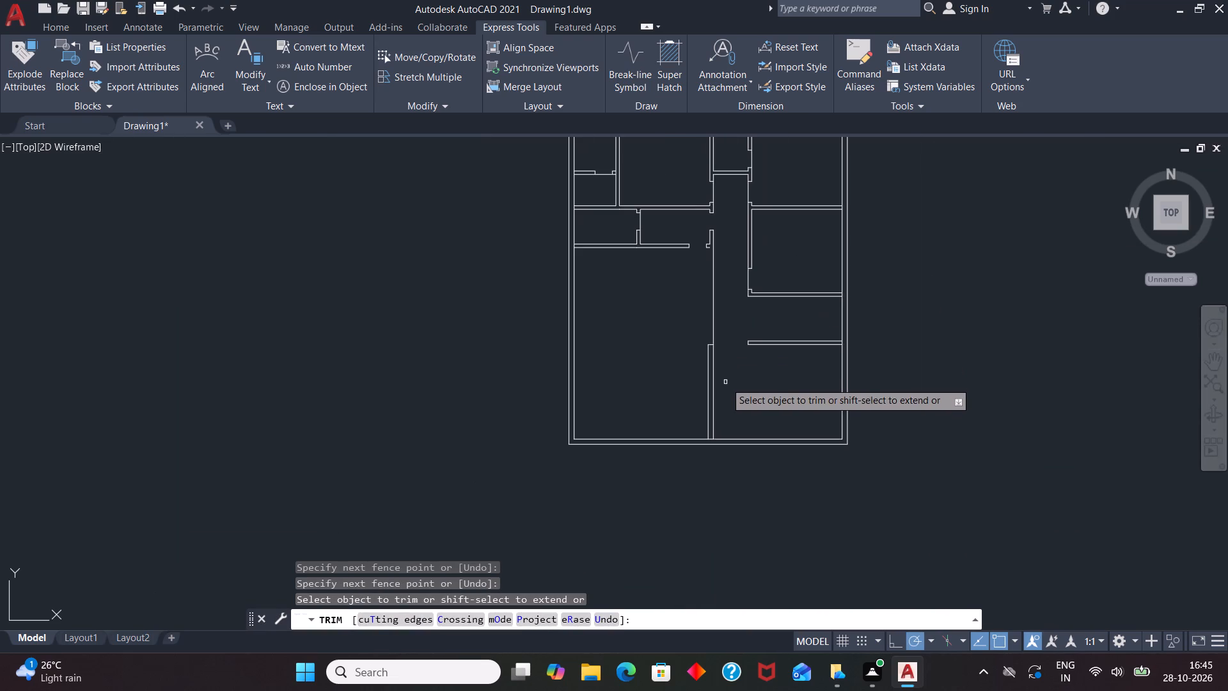
scroll(725, 283, up, 1)
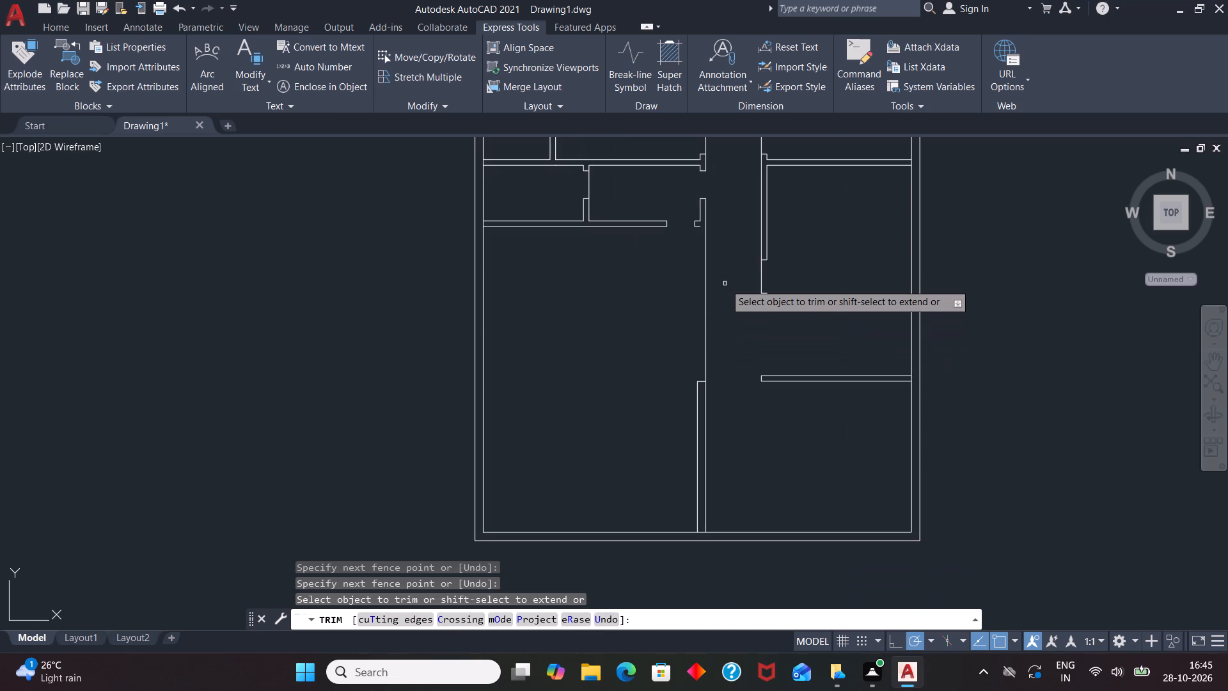
key(Escape)
Draw a vertical line from the lower-left room's door stub corner down to the top of the 9" wall section, closing the 6" wall.
scroll(718, 243, up, 1)
key(l)
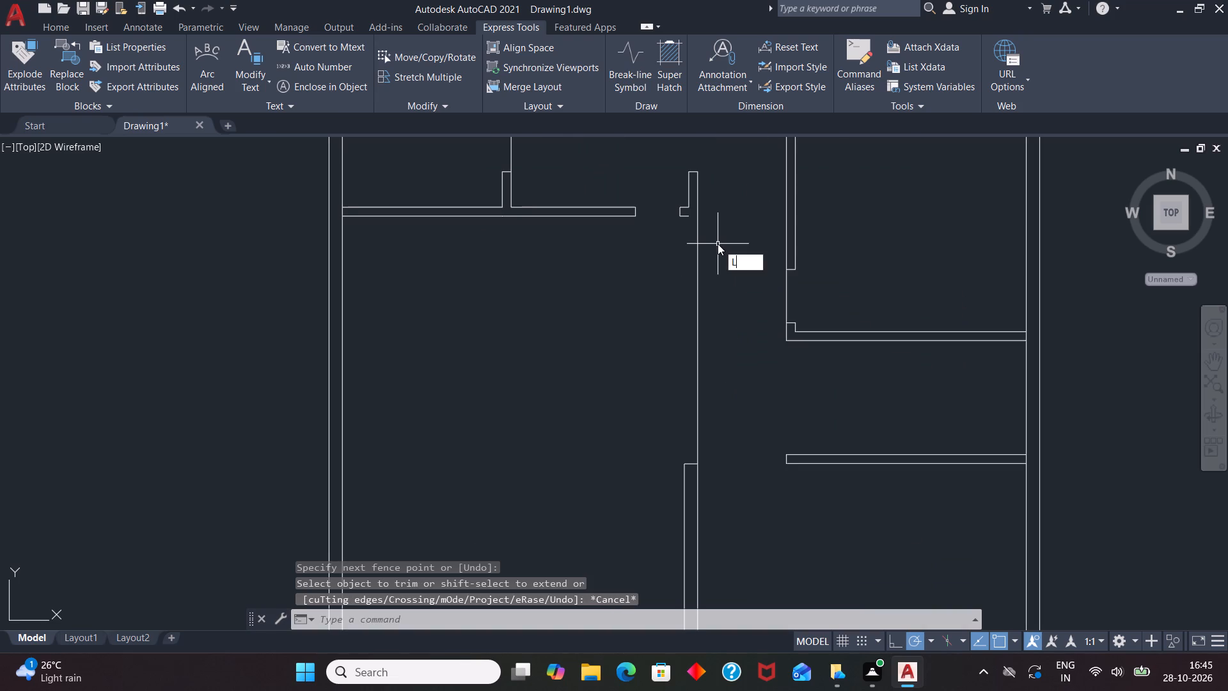
key(Return)
scroll(694, 226, up, 2)
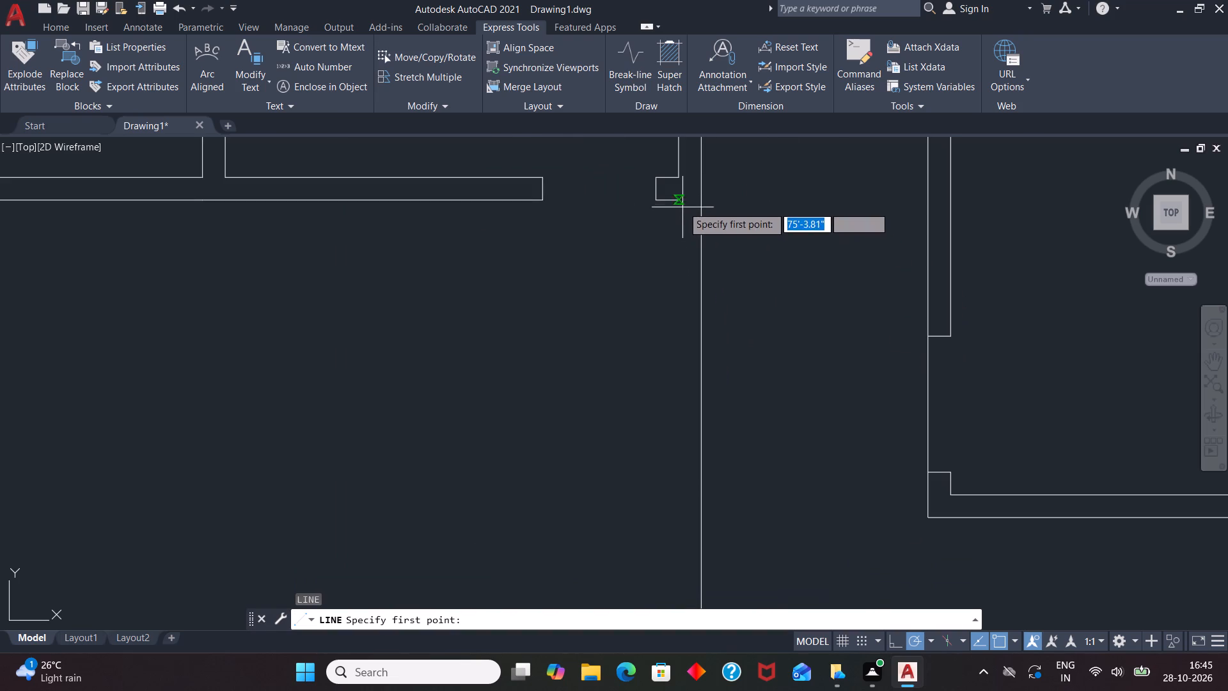
drag(682, 203, 686, 228)
scroll(693, 283, down, 4)
scroll(693, 415, up, 4)
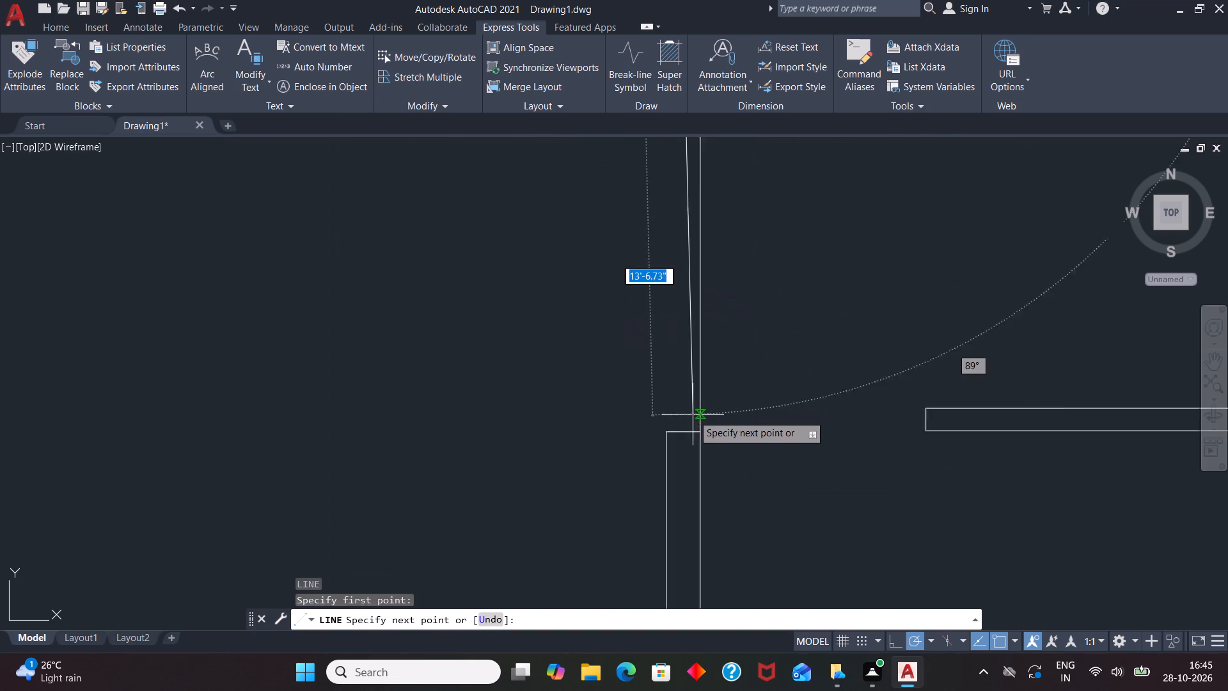
click(681, 441)
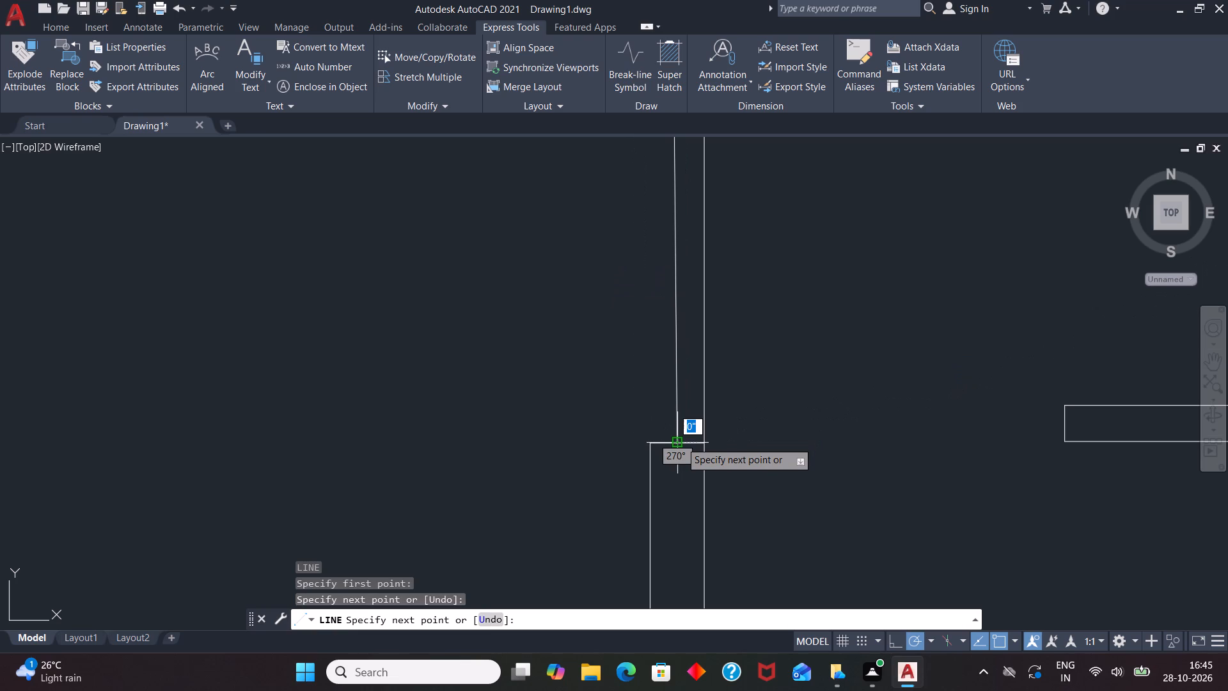
key(ctrl+z)
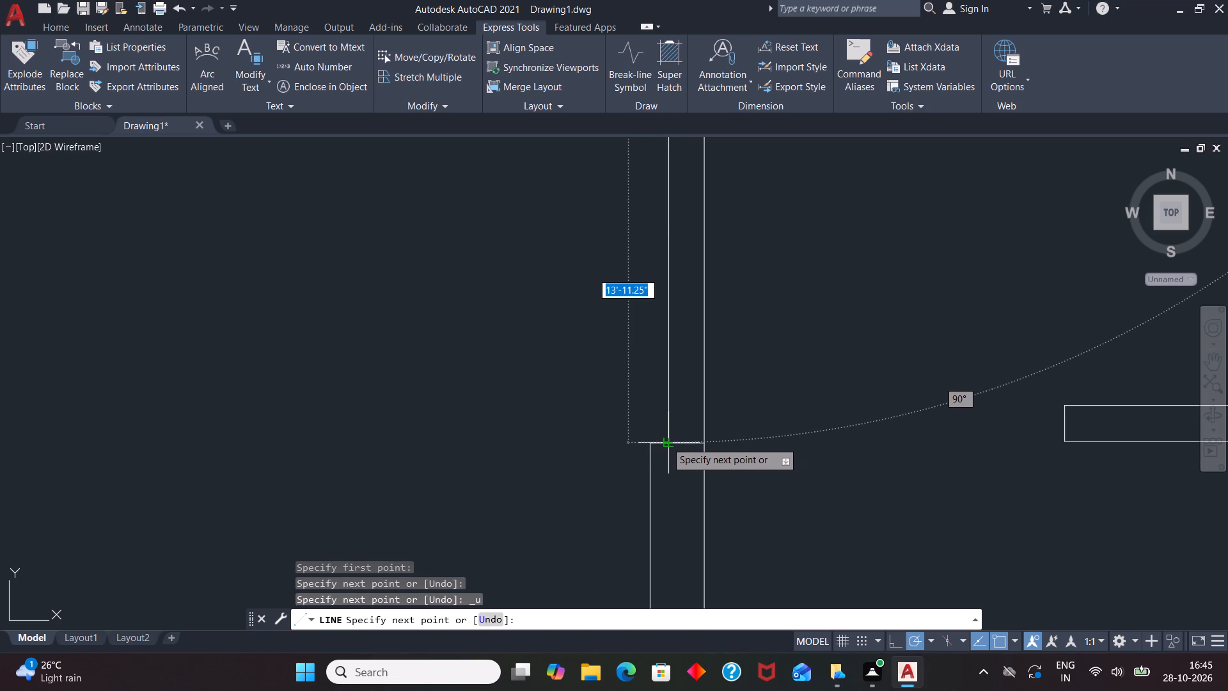
click(666, 441)
scroll(594, 460, down, 1)
key(space)
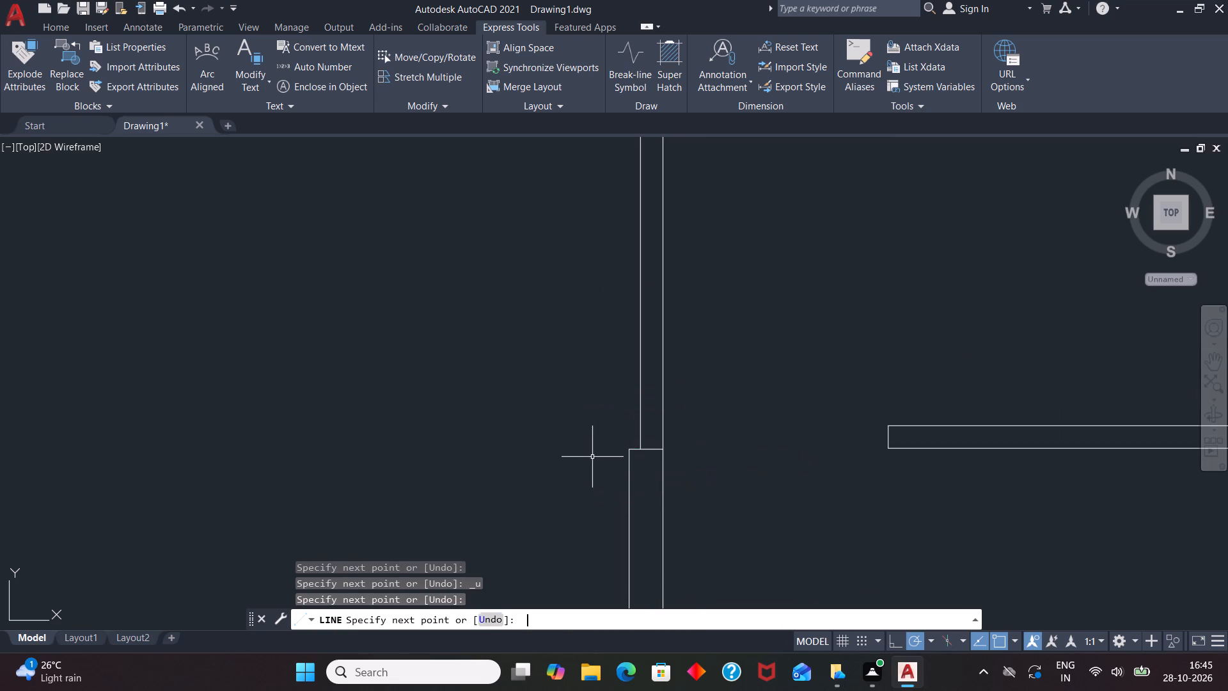
scroll(607, 380, down, 3)
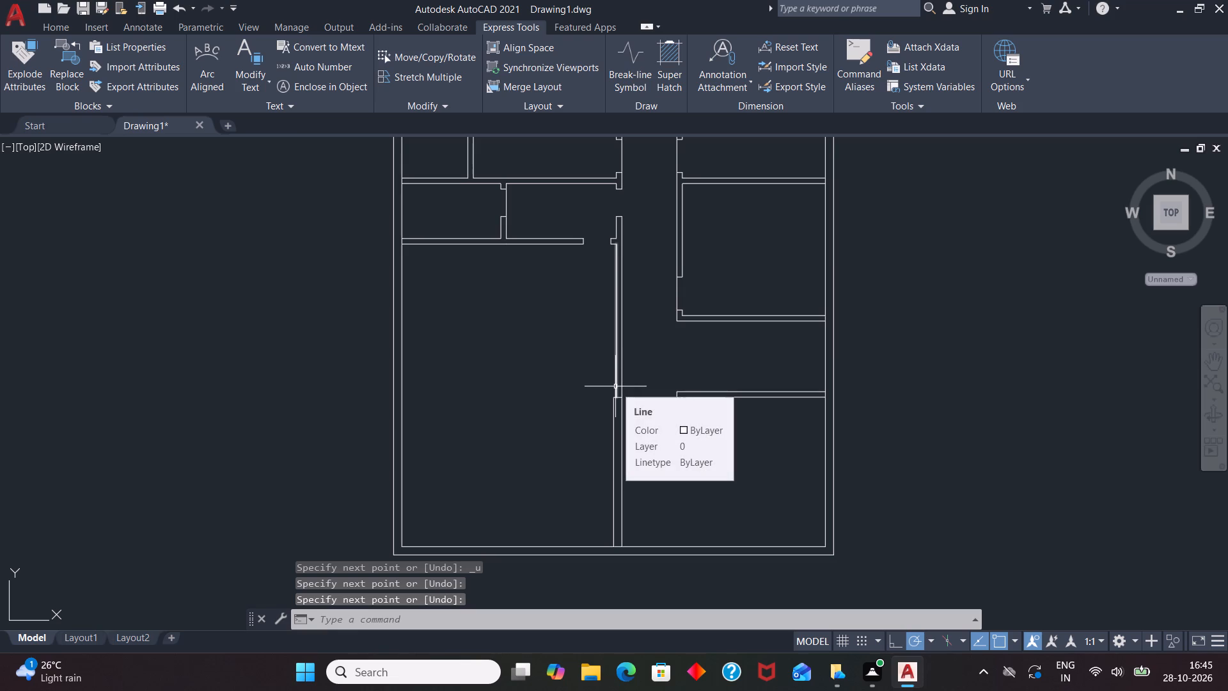
key(Escape)
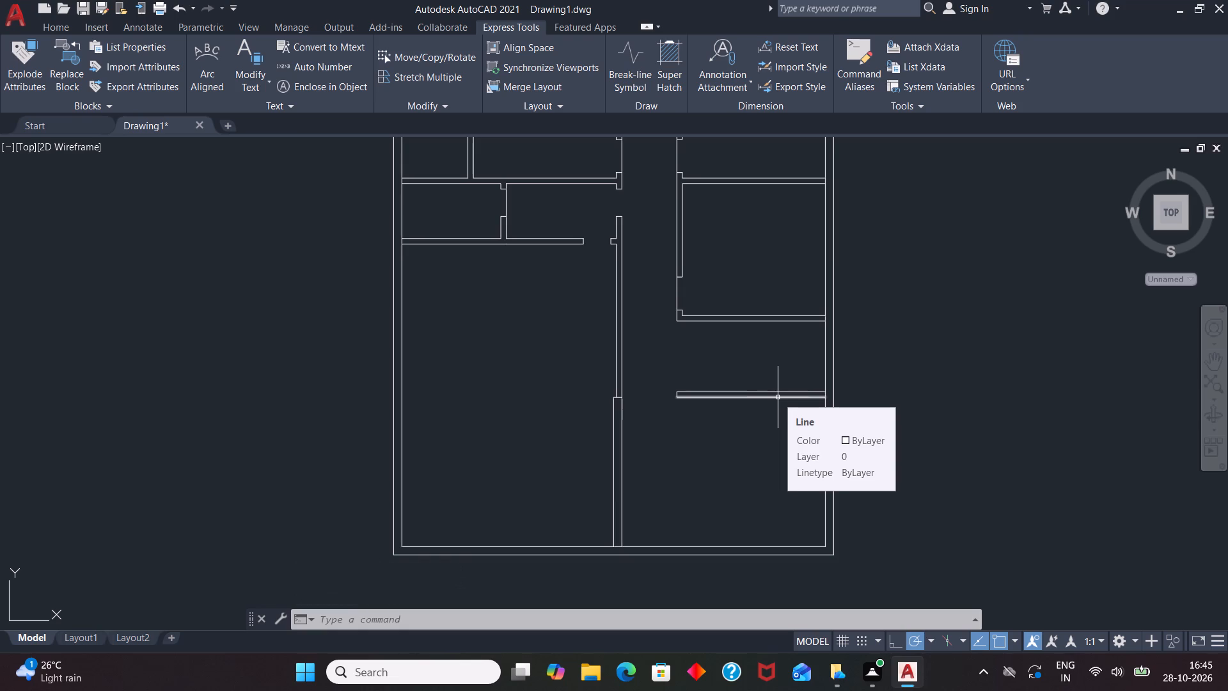
Trim the bottom exterior wall's inner line between the two lines of the 9" wall section.
text(TR)
key(Return)
scroll(607, 538, up, 2)
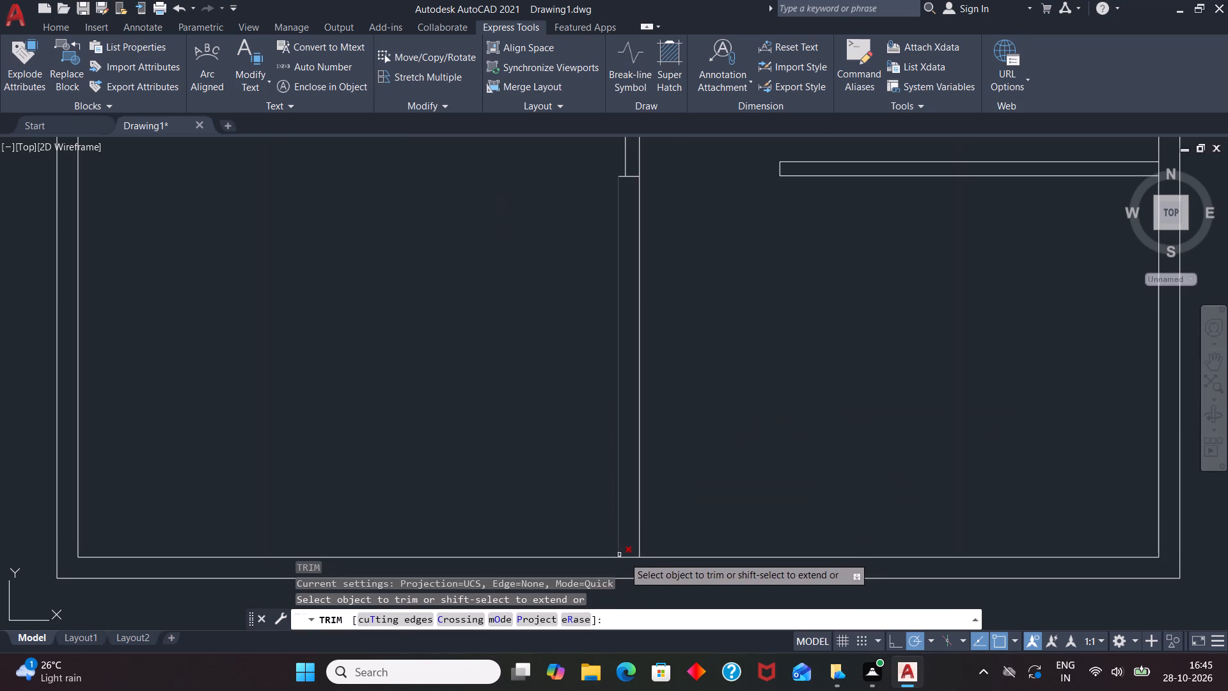
click(627, 557)
key(space)
scroll(780, 490, down, 3)
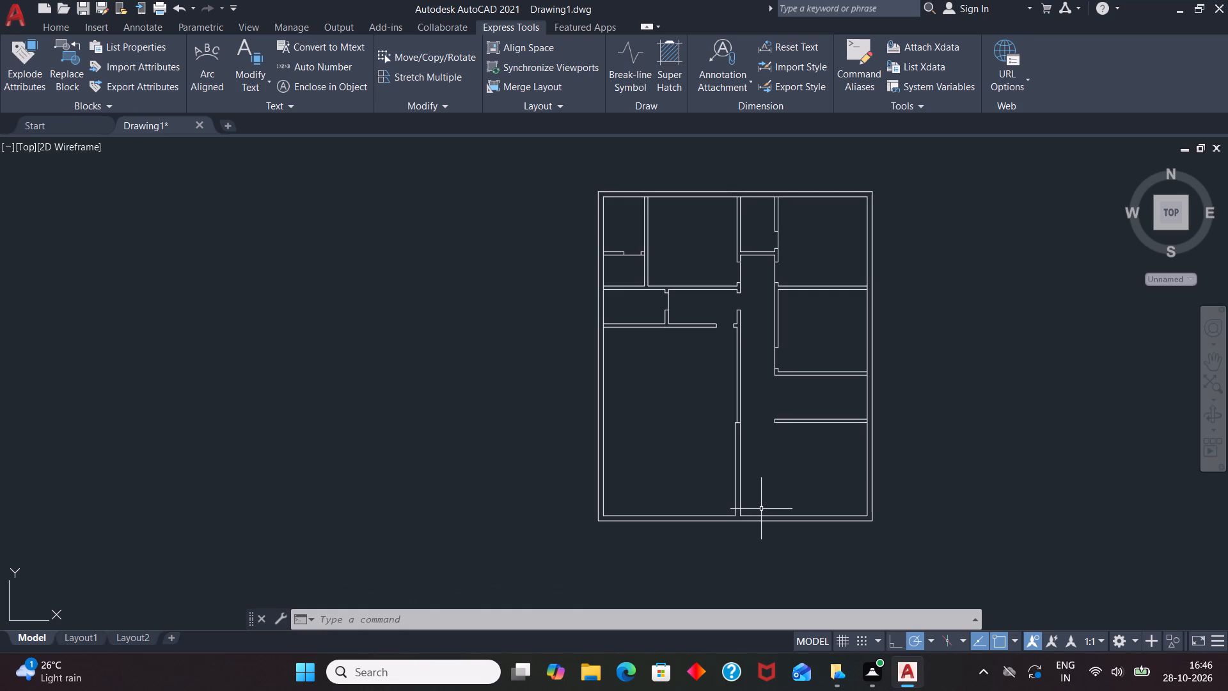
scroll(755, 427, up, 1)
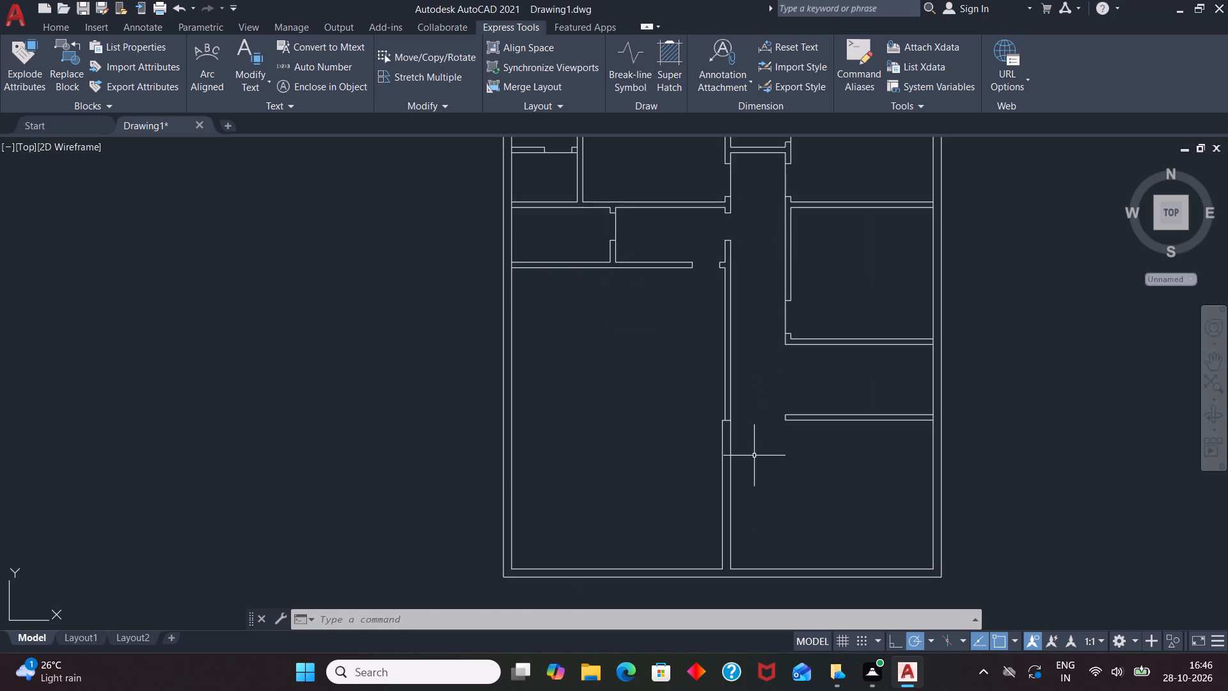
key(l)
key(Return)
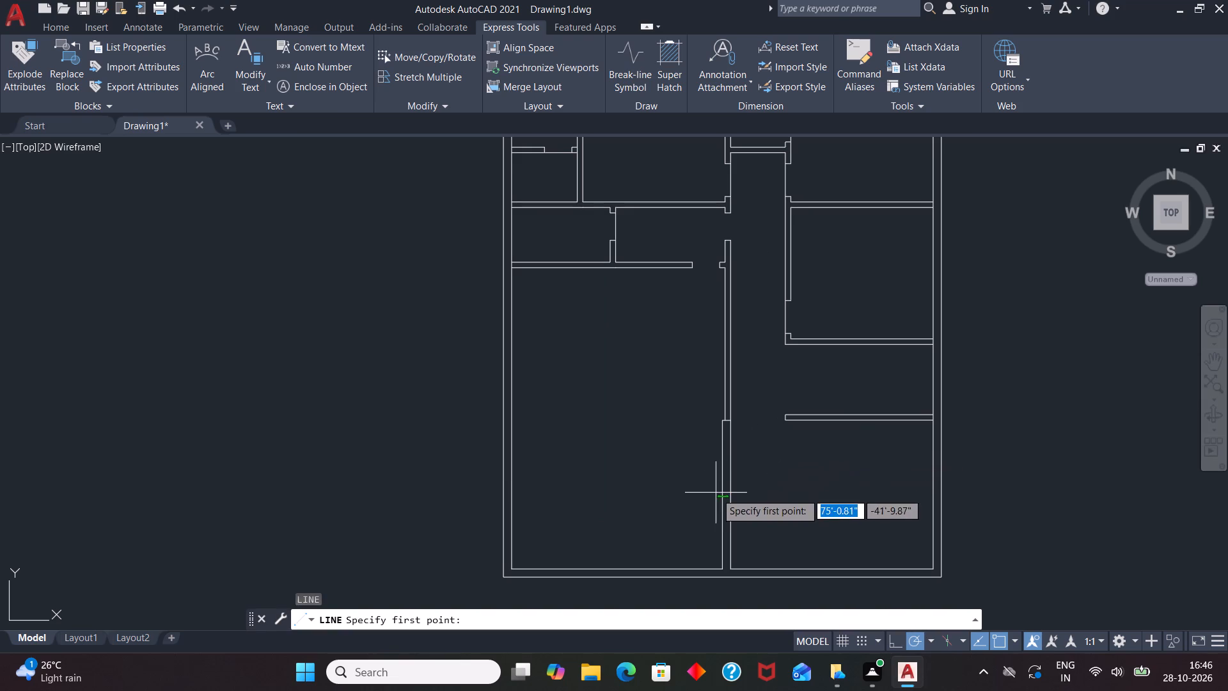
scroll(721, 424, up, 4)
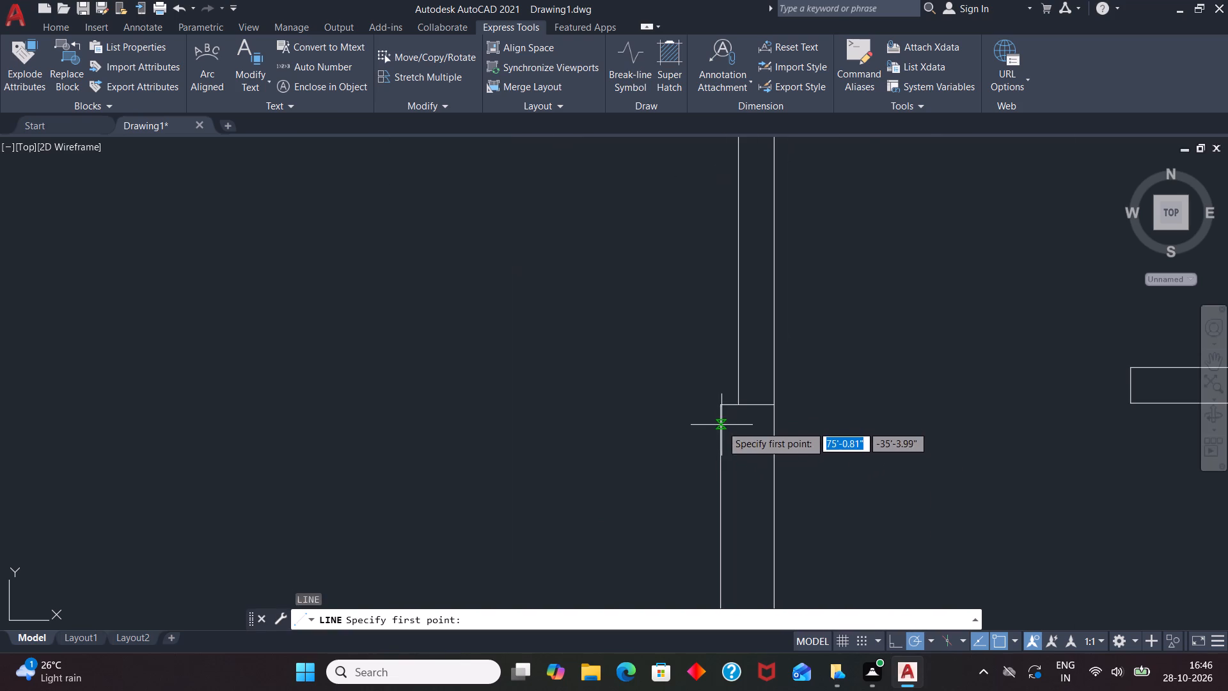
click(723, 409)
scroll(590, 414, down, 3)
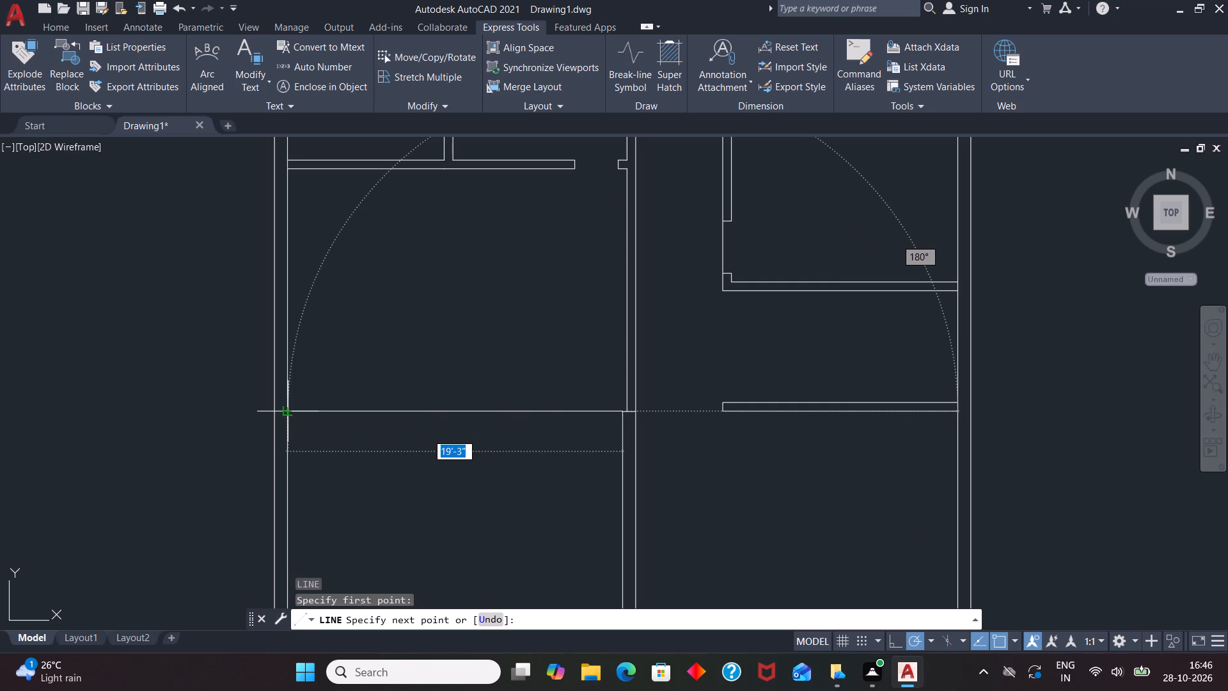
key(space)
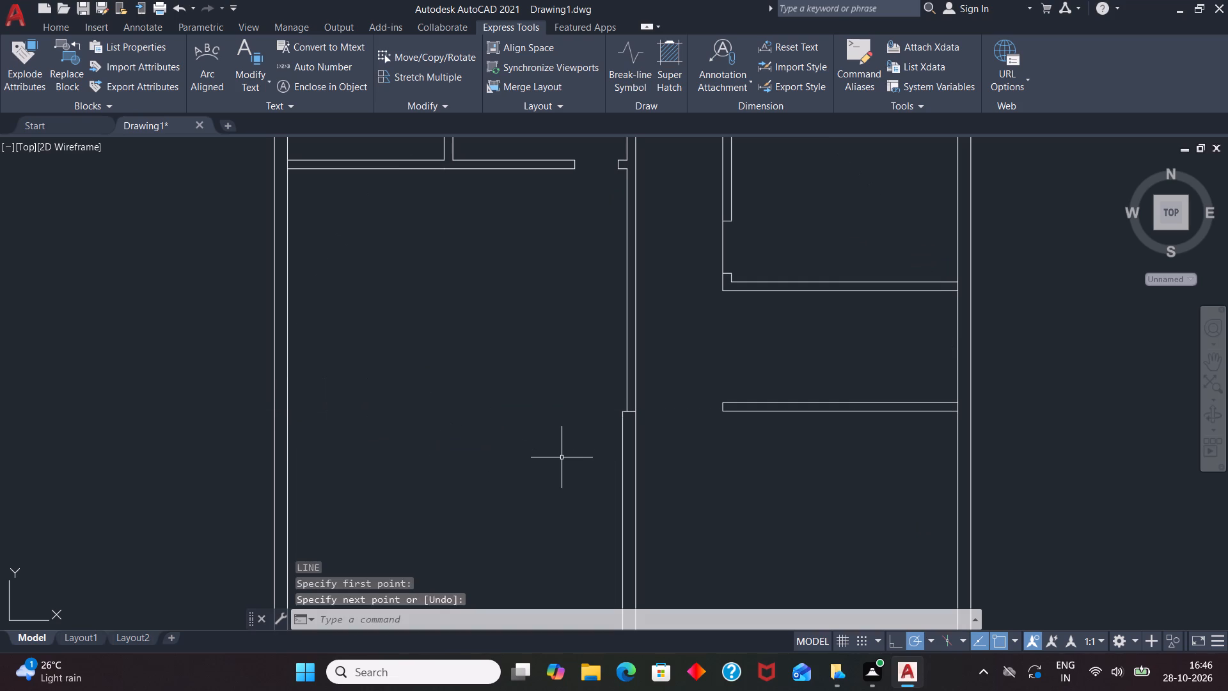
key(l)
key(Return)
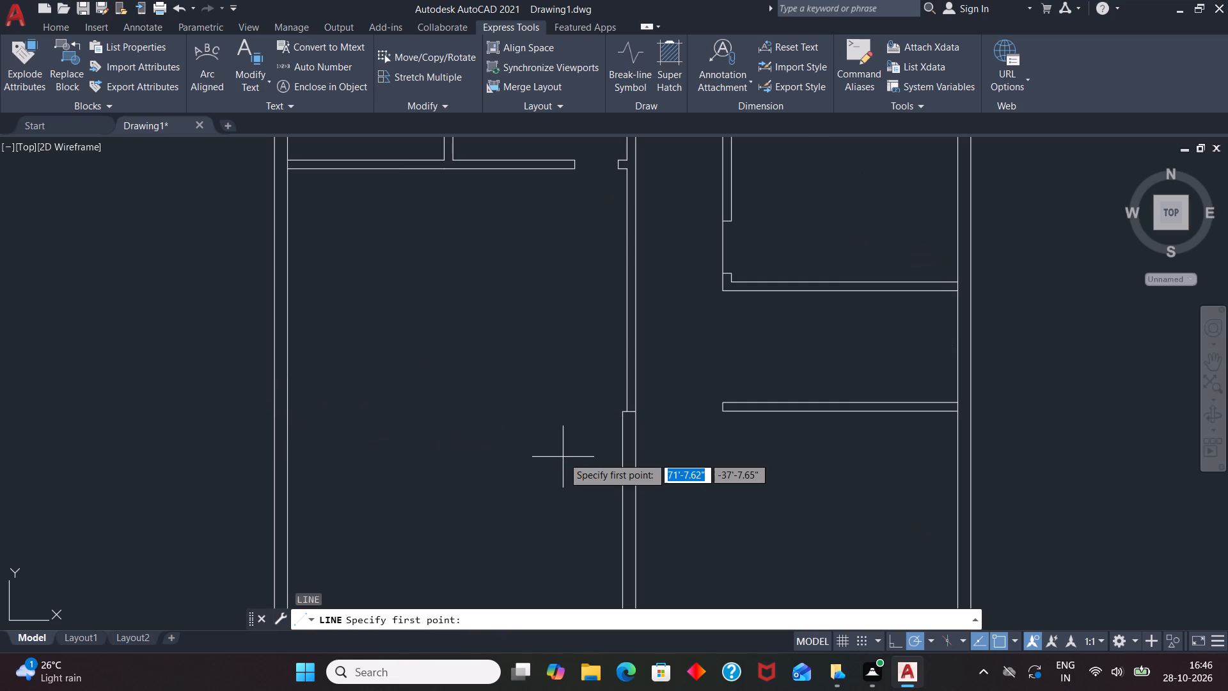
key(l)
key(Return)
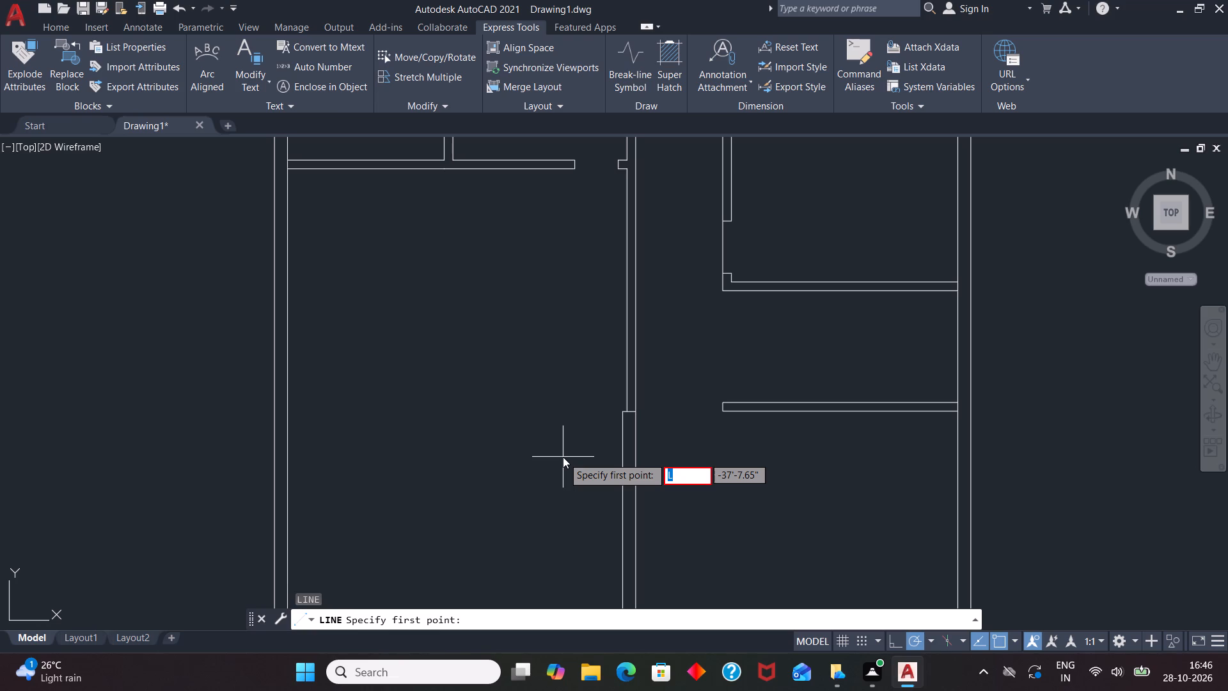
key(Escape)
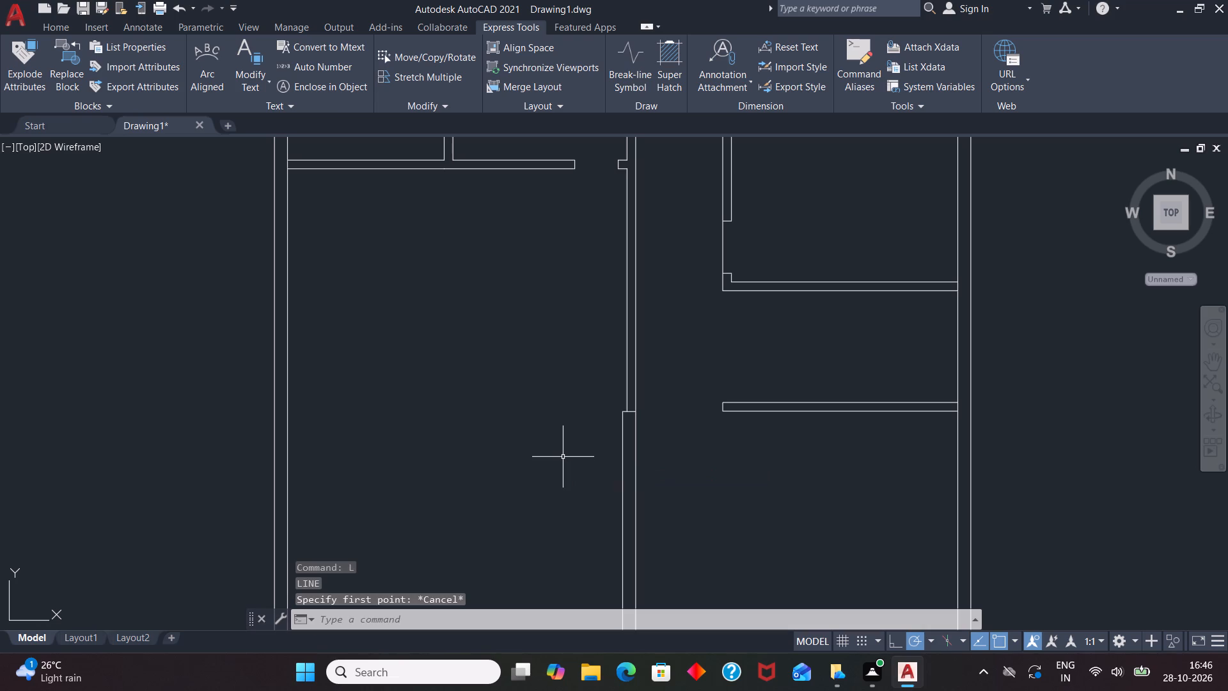
Draw a 19'-3" horizontal line from the top-left corner of the 9" corridor wall section to the left exterior wall's inner line.
key(l)
key(Return)
scroll(621, 430, up, 4)
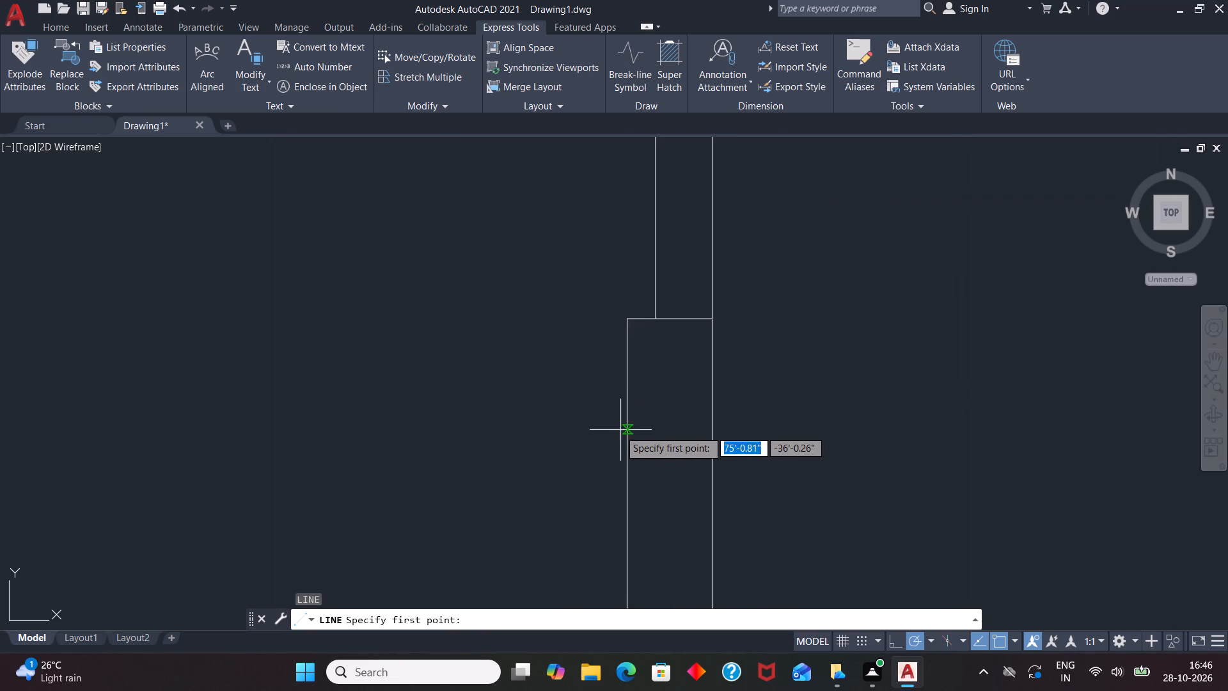
click(629, 319)
scroll(604, 330, down, 4)
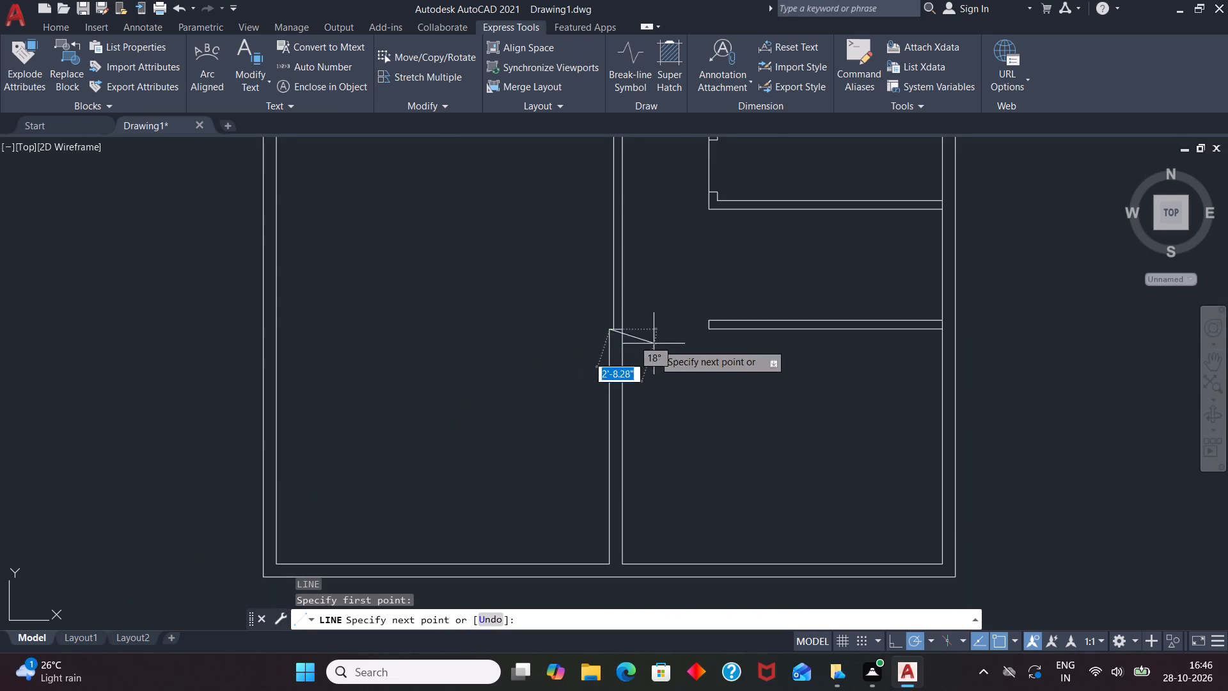
click(276, 330)
key(space)
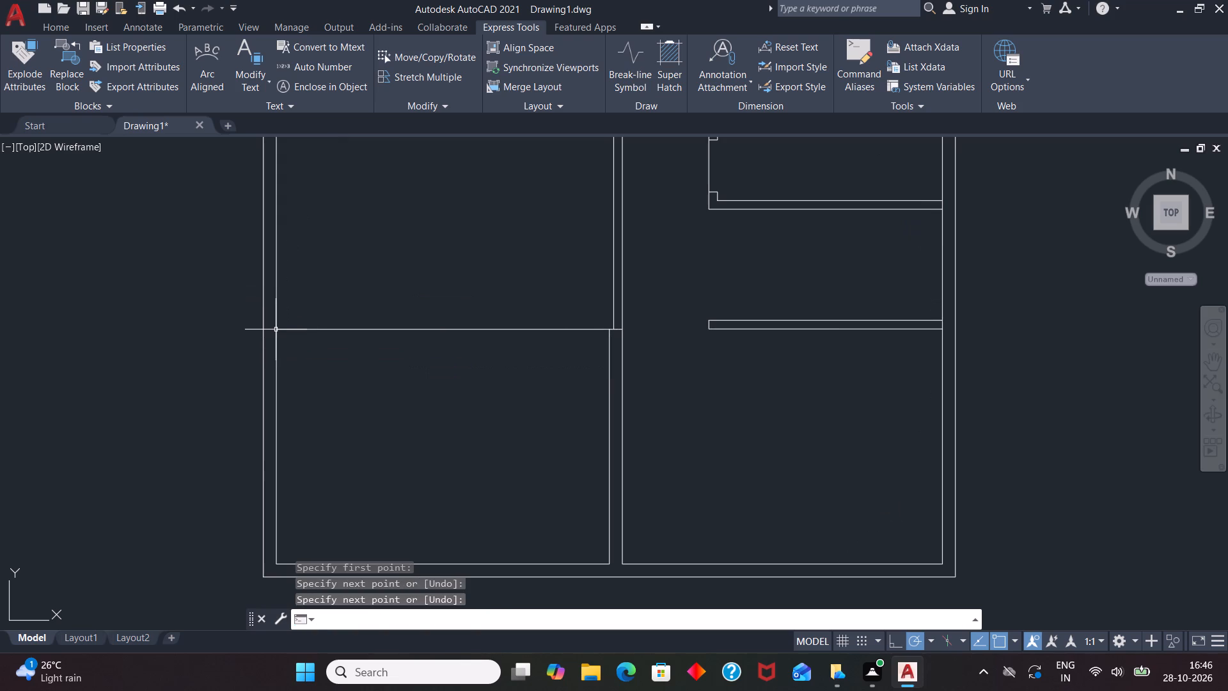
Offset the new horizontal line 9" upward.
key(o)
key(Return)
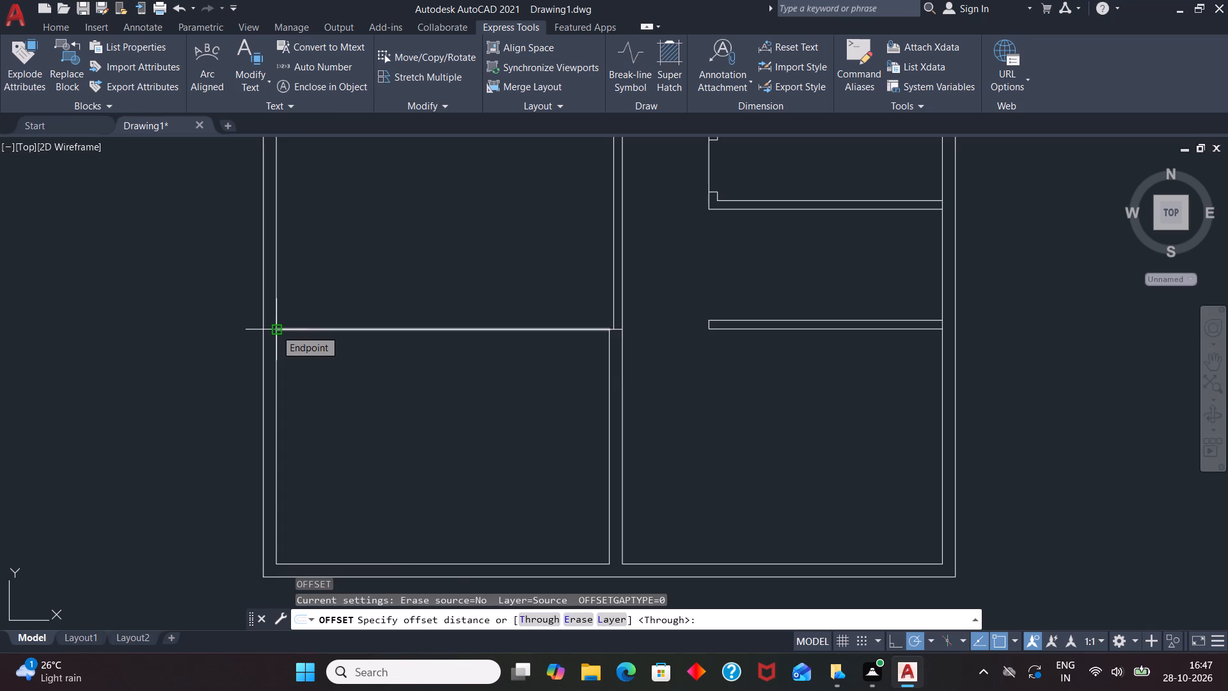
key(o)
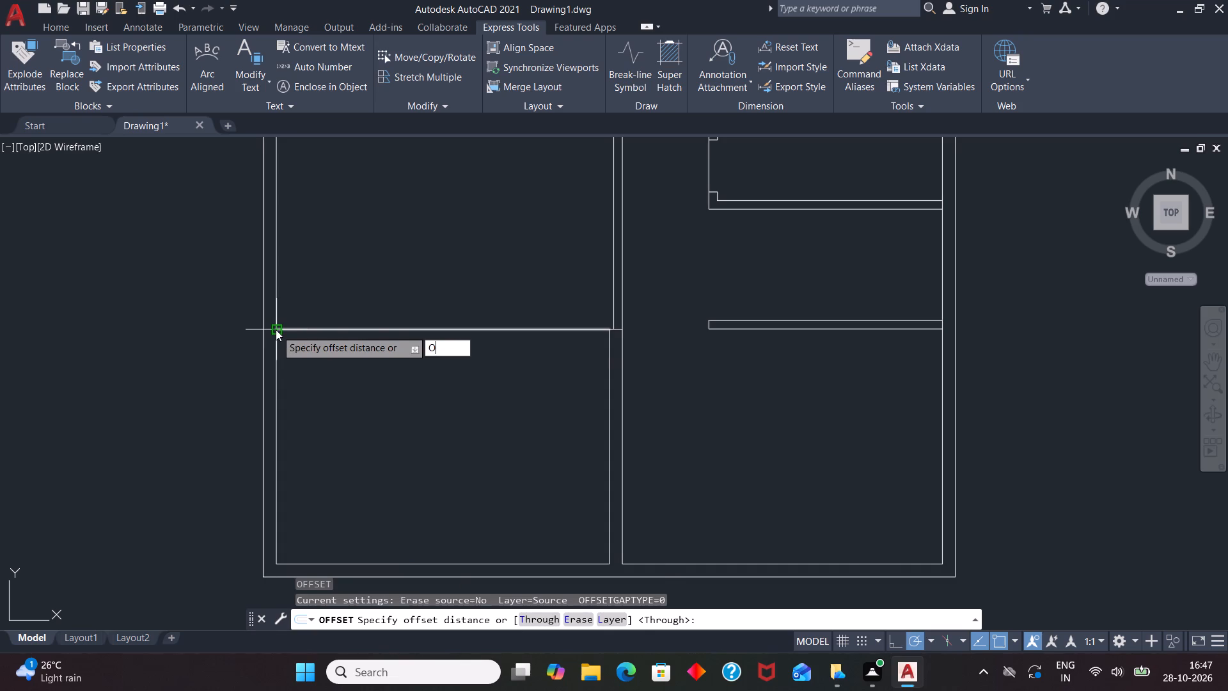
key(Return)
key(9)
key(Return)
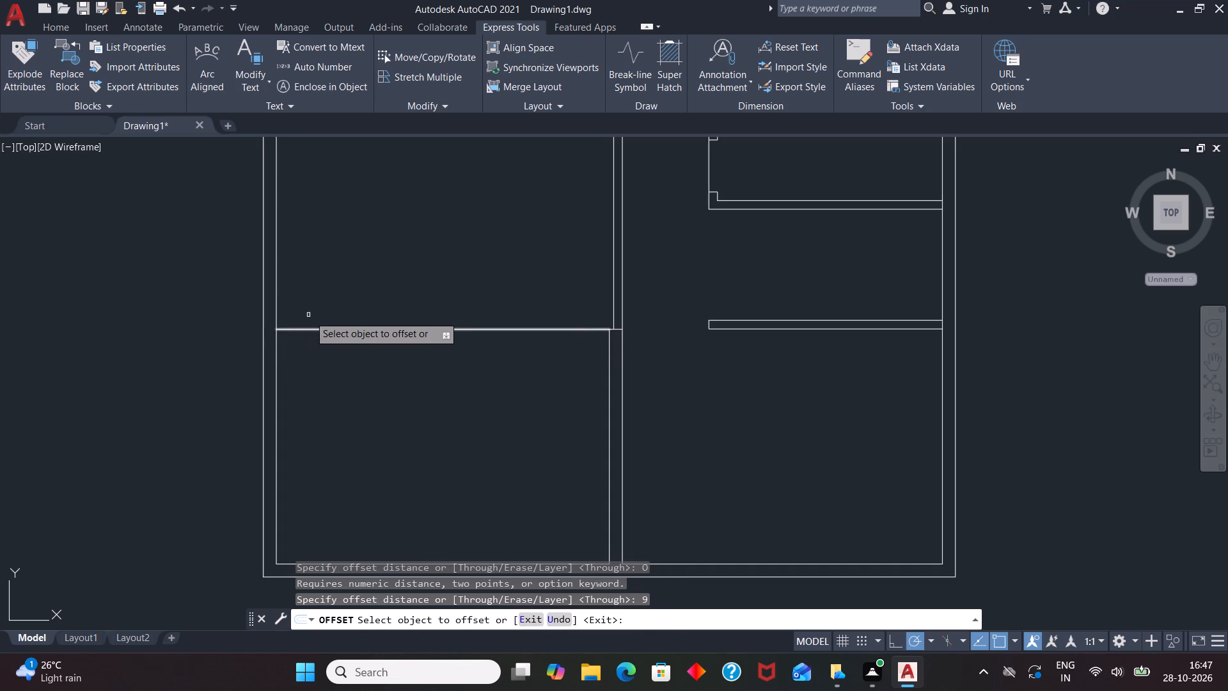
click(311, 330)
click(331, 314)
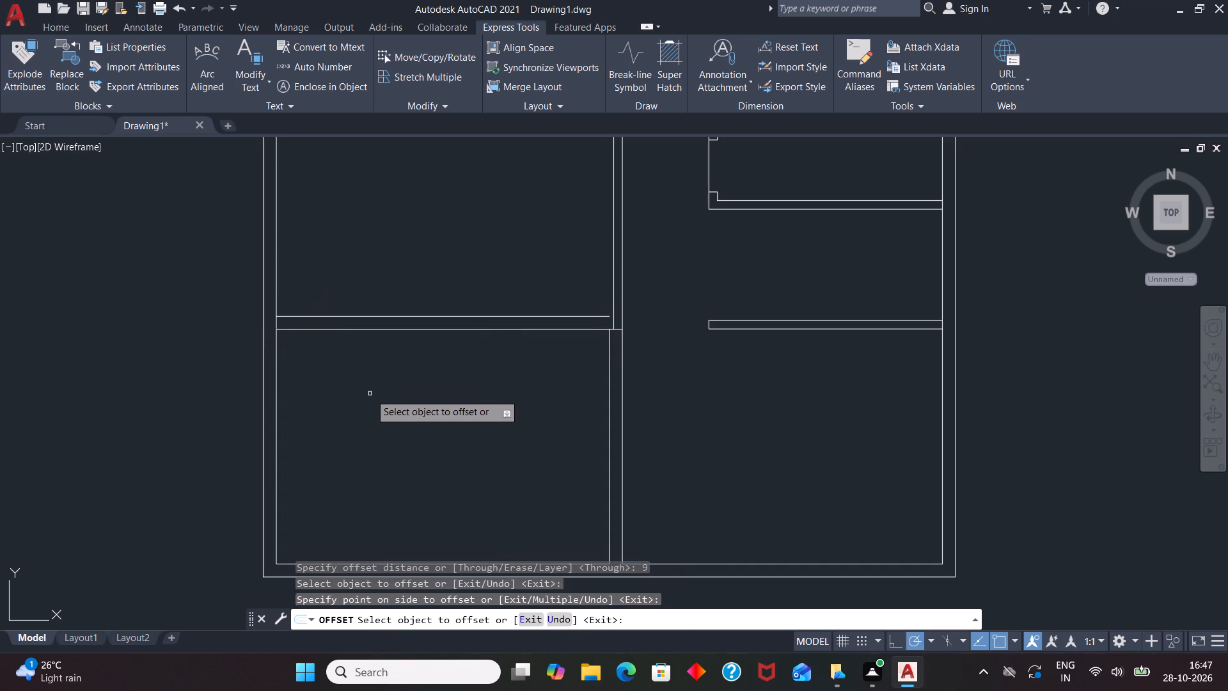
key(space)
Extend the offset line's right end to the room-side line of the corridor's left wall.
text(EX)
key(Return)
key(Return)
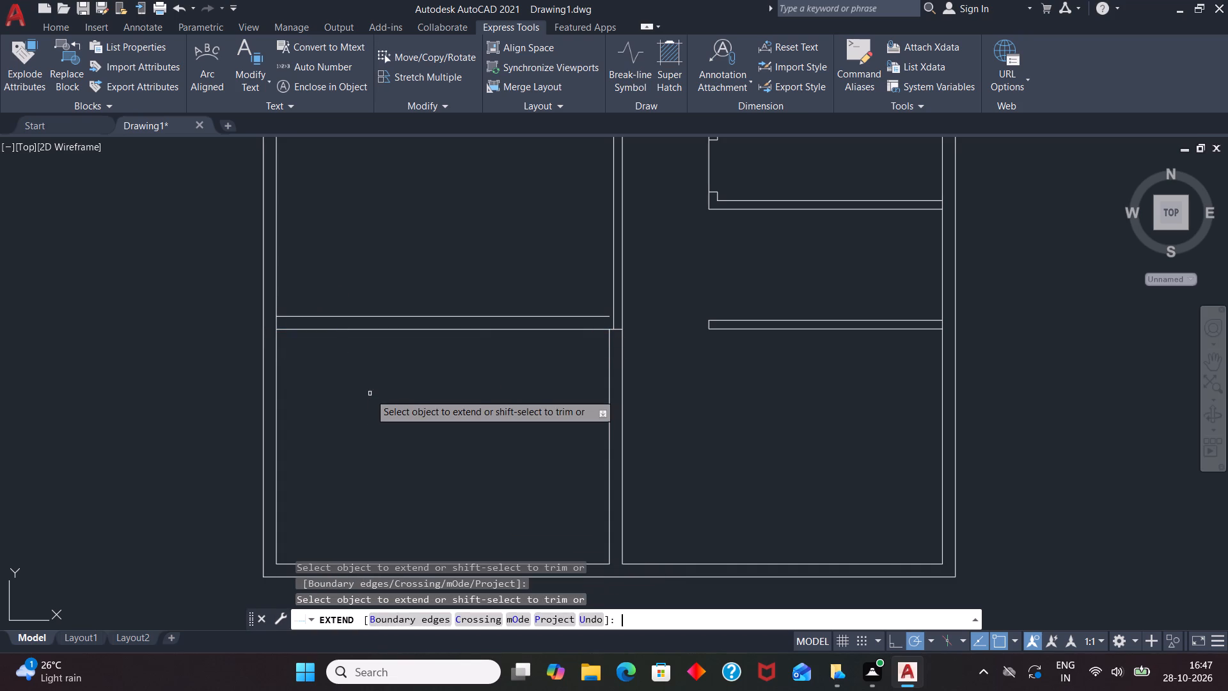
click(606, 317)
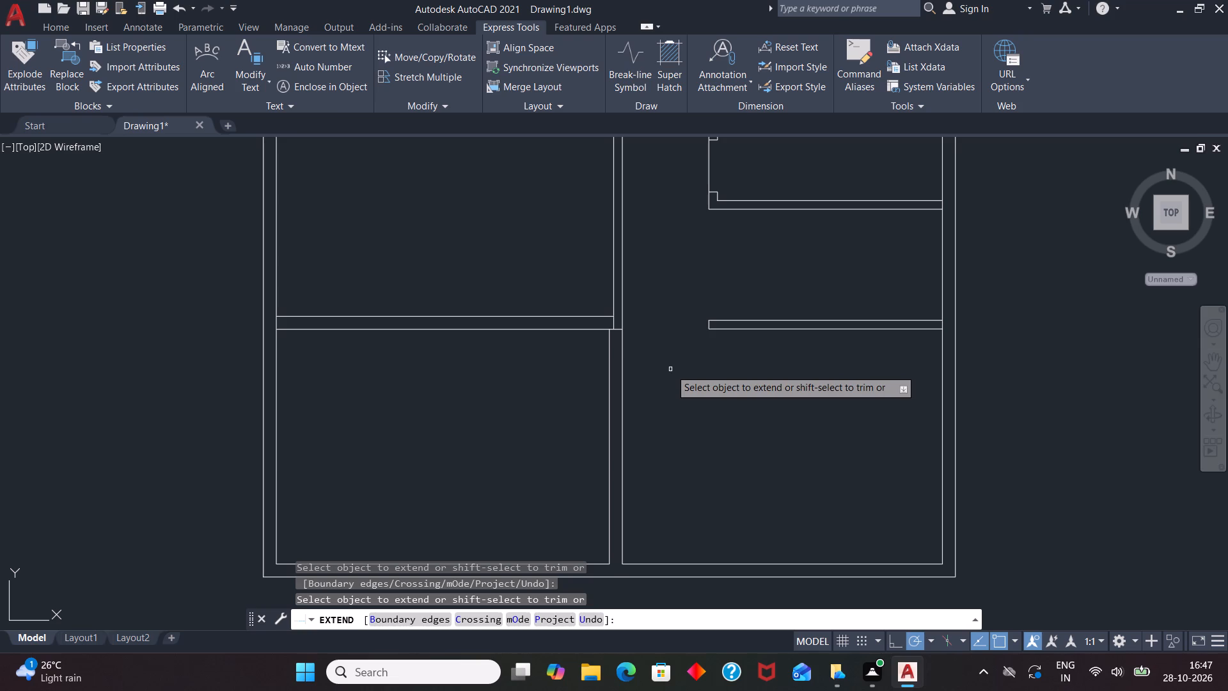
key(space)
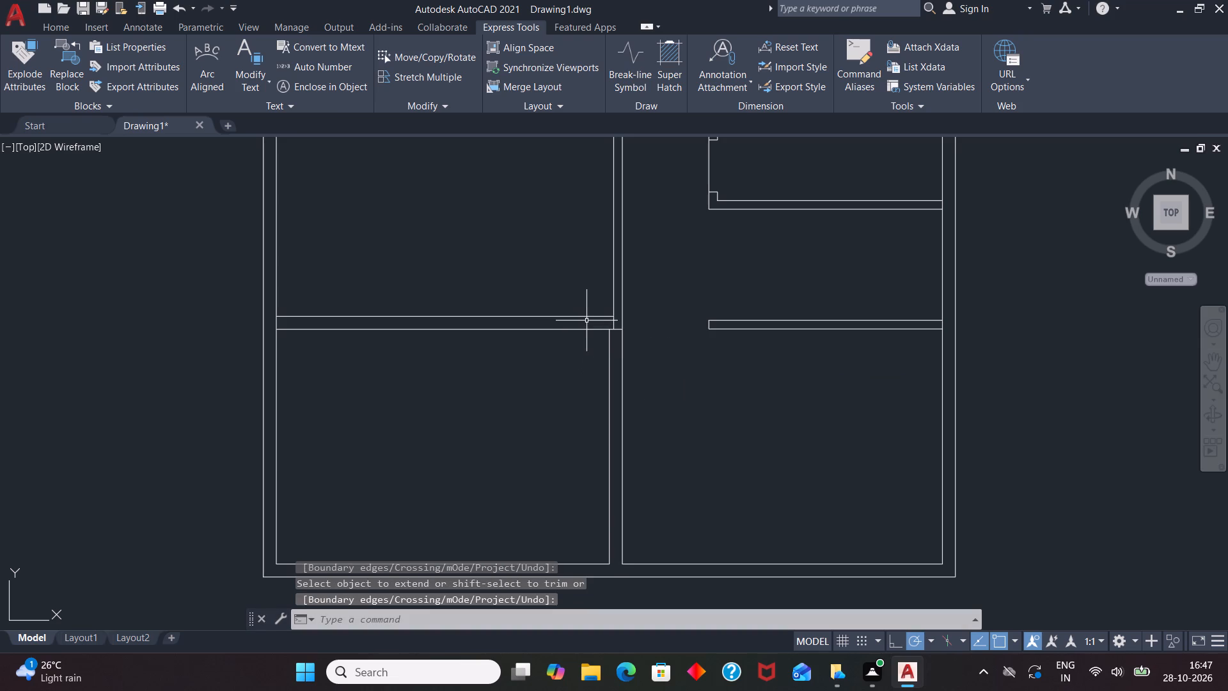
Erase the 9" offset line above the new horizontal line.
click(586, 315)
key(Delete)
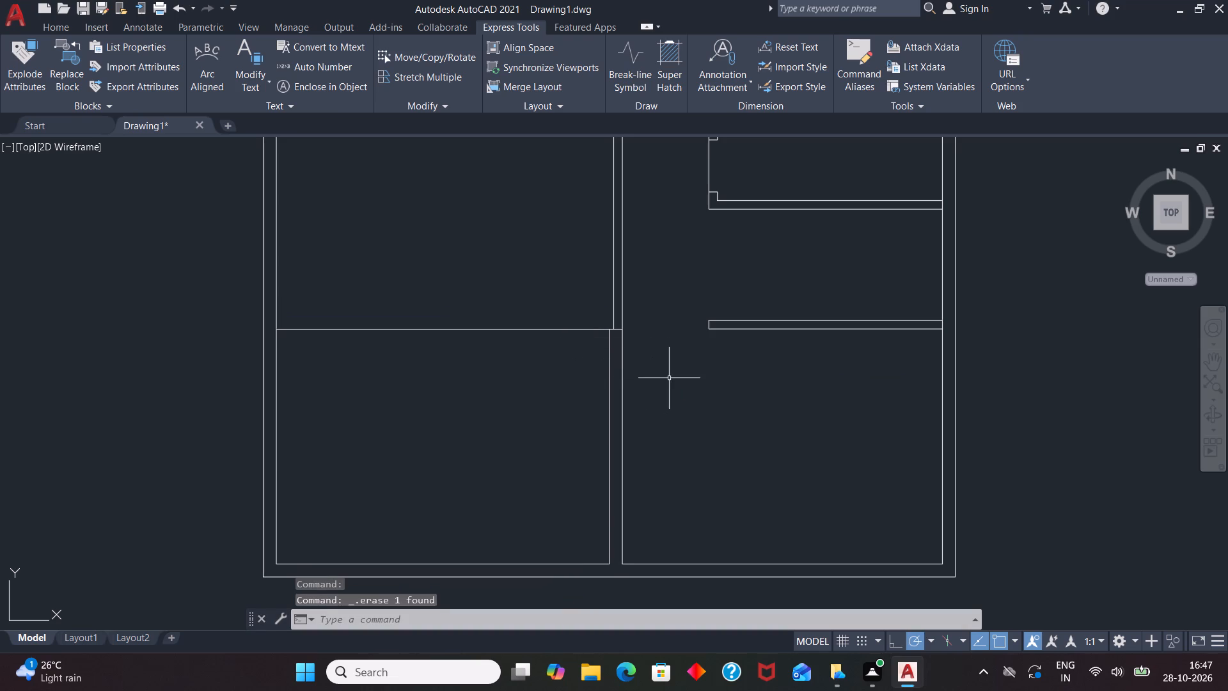
Draw a 19'-6" horizontal line from the corridor's left wall to the left exterior wall, level with the right-hand partition's upper line.
key(l)
key(Return)
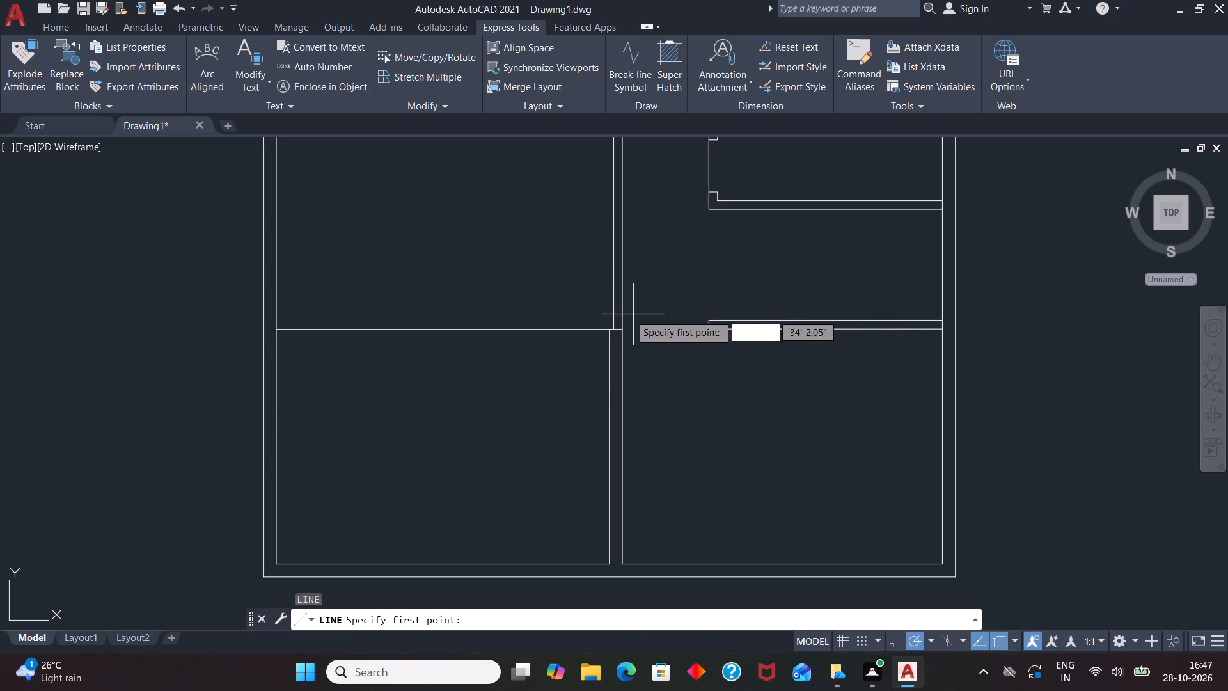
scroll(707, 312, up, 2)
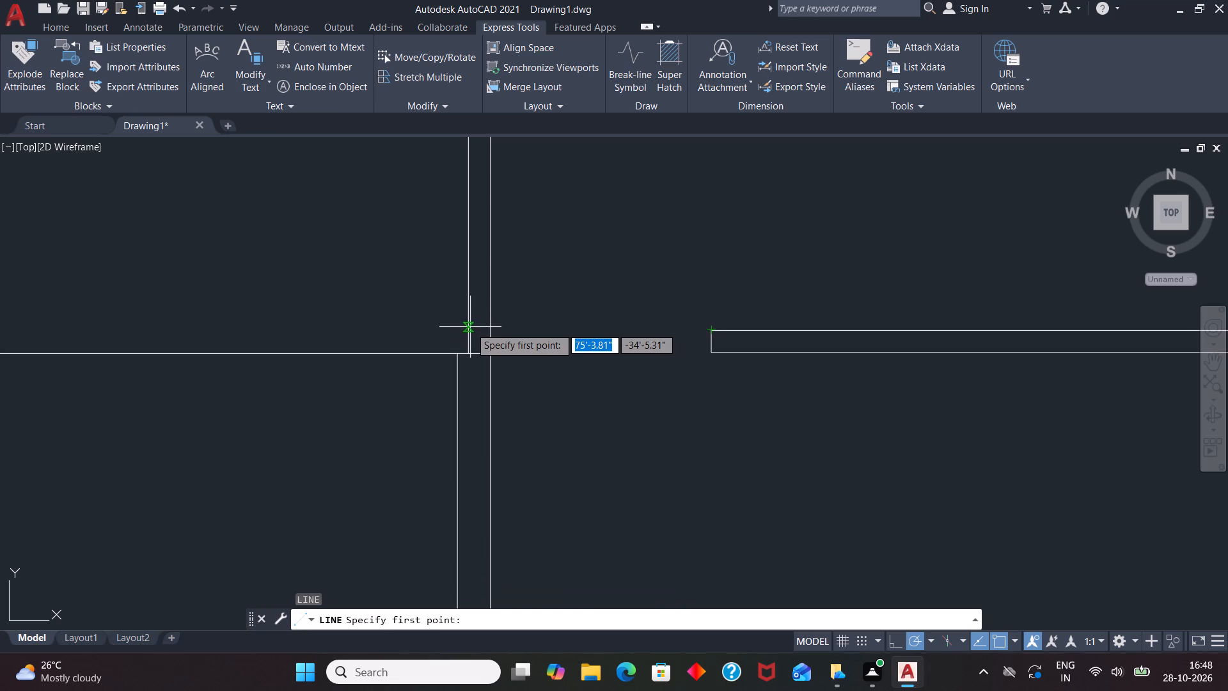
click(469, 328)
scroll(438, 337, down, 4)
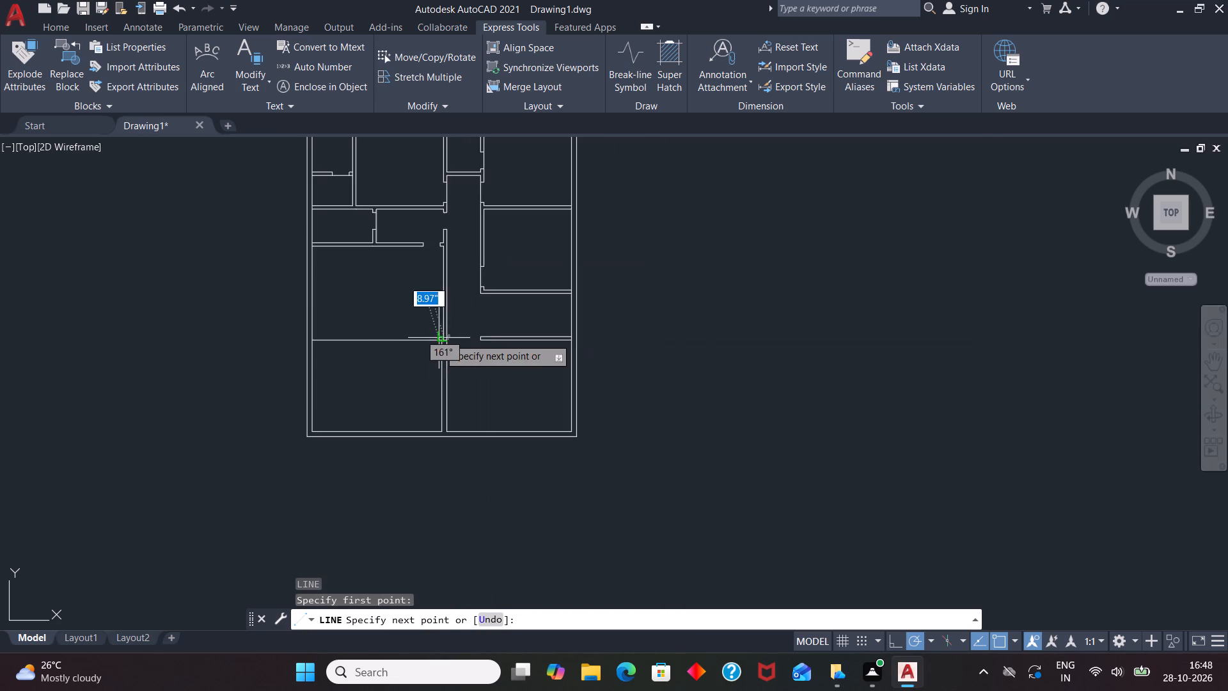
scroll(307, 336, up, 4)
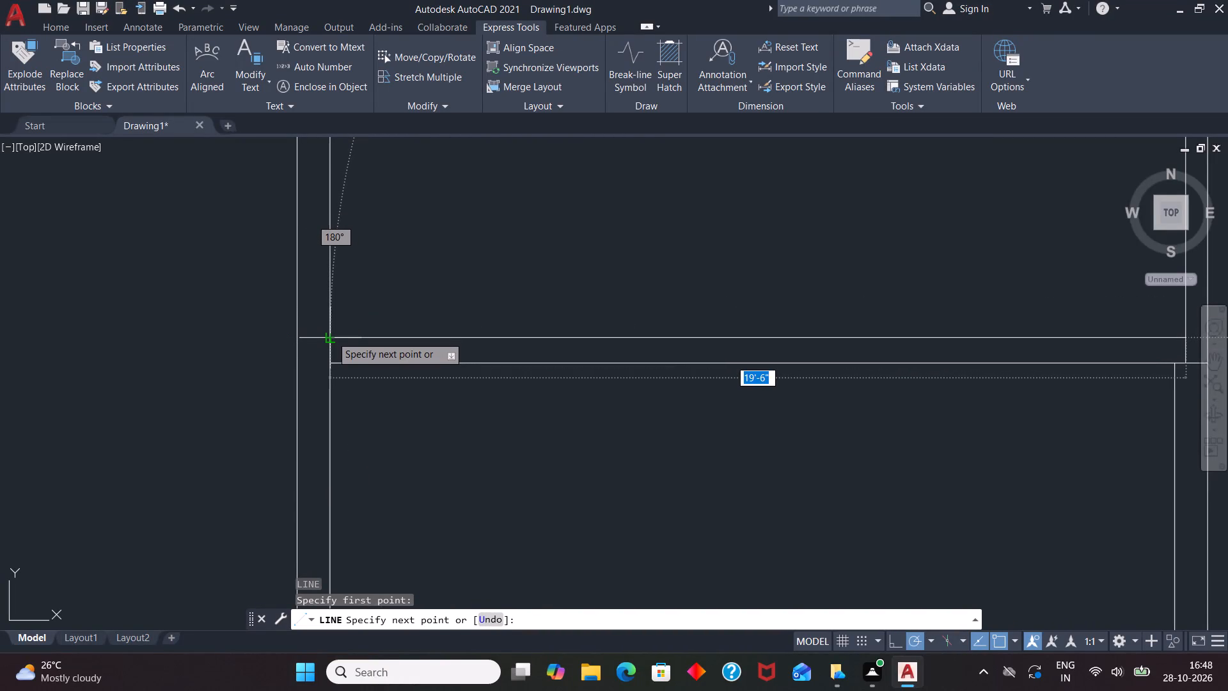
click(331, 335)
key(space)
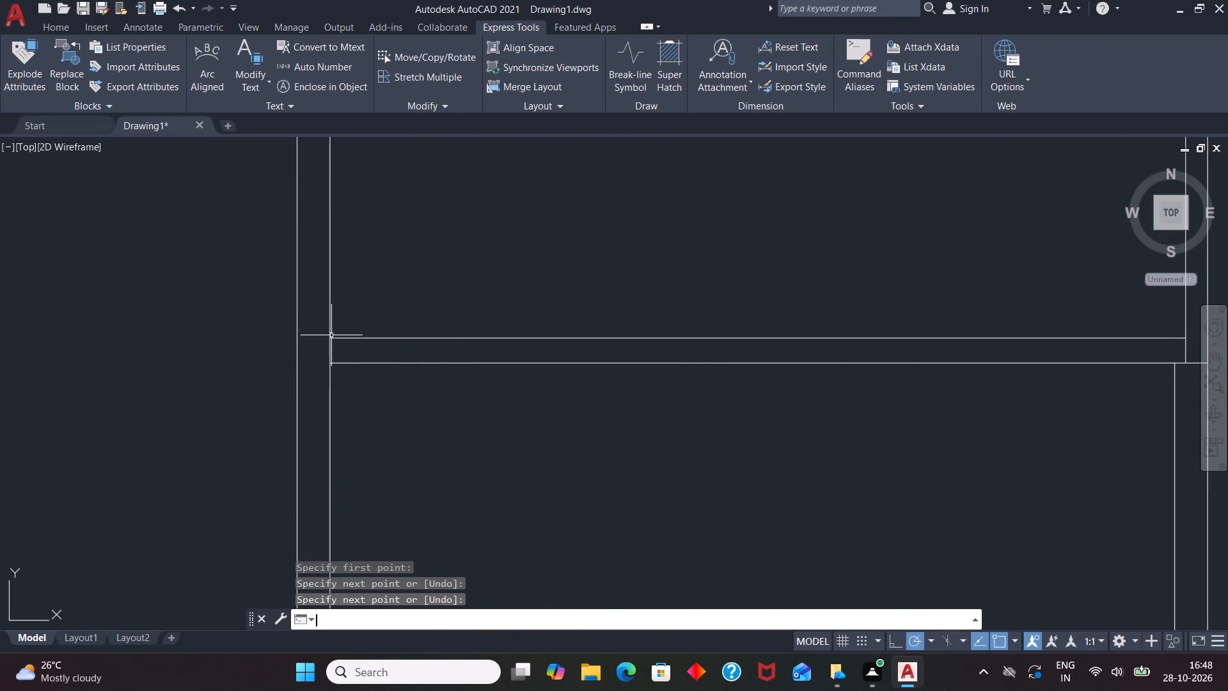
Extend the new partition's lower line to the left exterior wall's outer line.
scroll(336, 331, down, 2)
scroll(672, 342, up, 2)
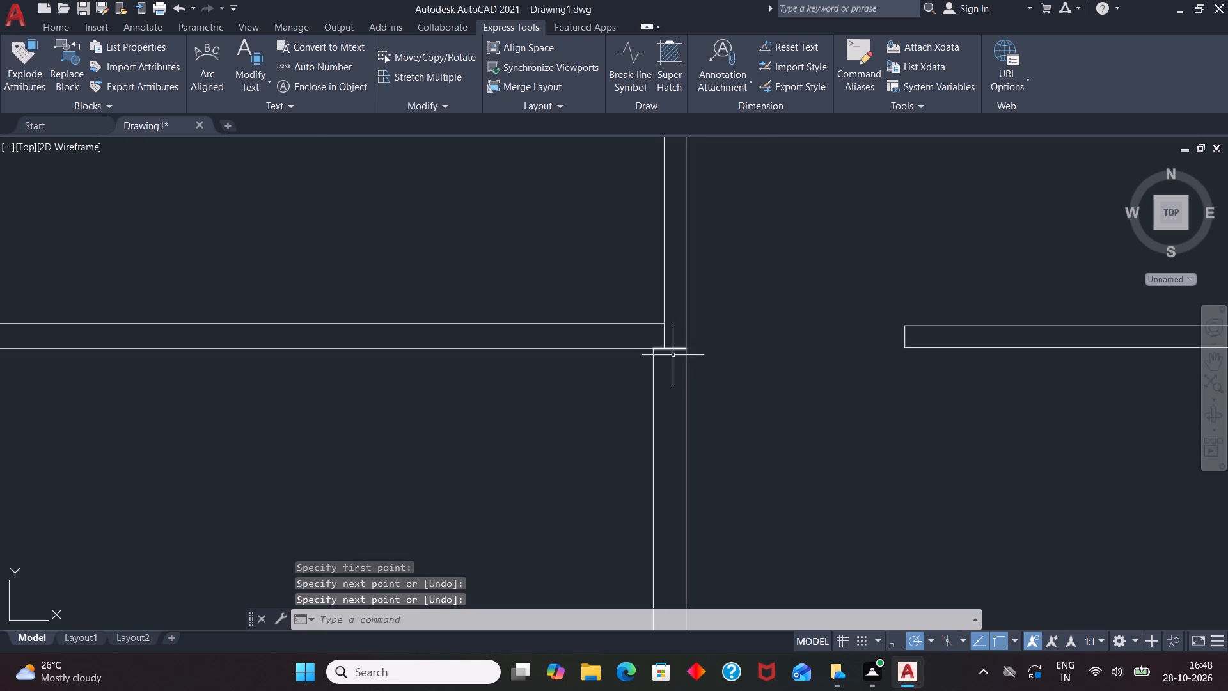
scroll(745, 370, down, 2)
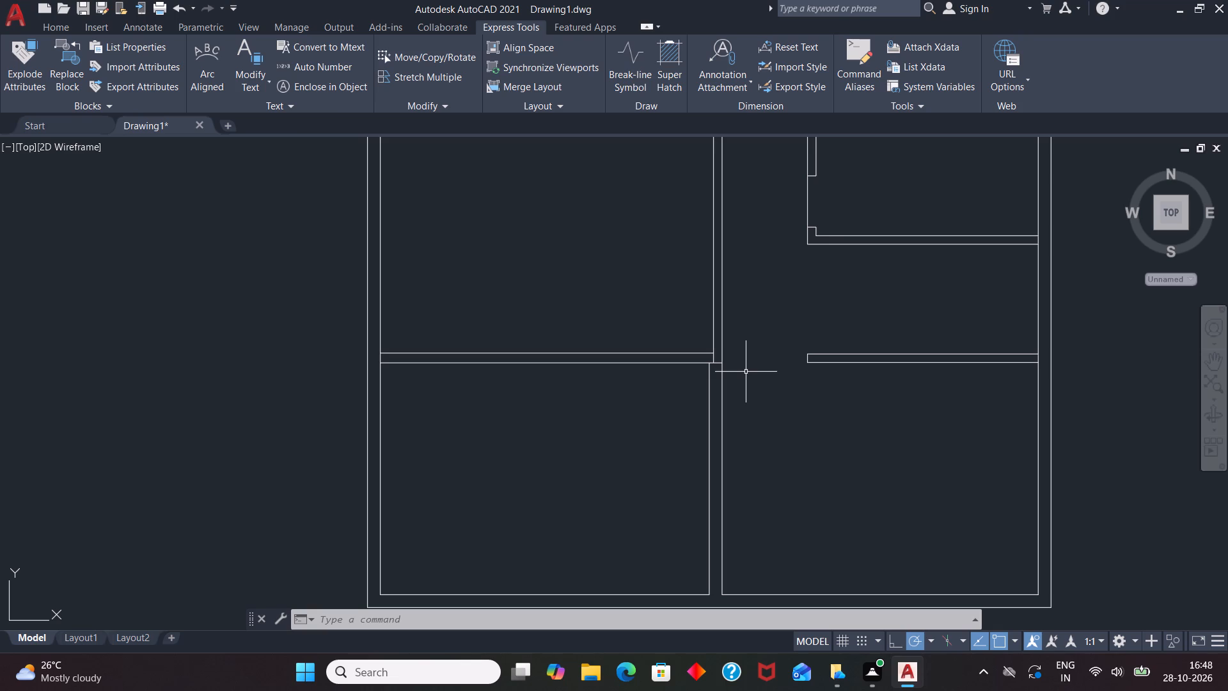
text(EX)
key(Return)
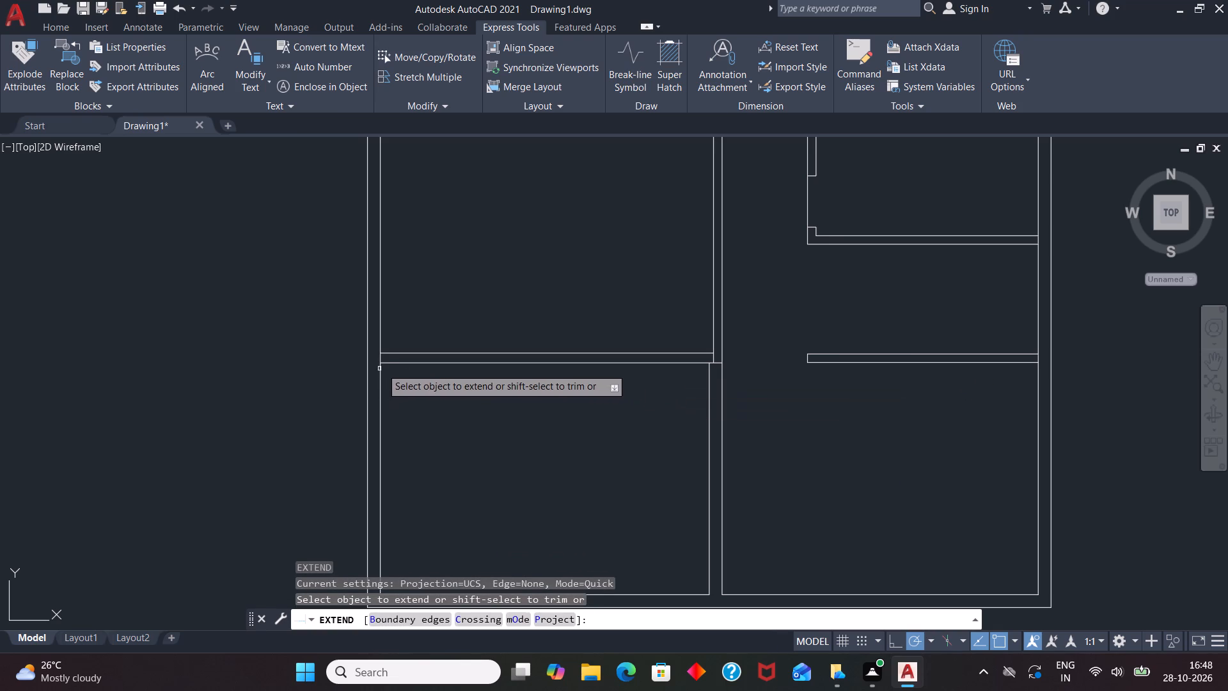
click(388, 362)
key(space)
Trim the left exterior wall's inner line between the new partition's two lines.
text(TR)
key(Return)
scroll(374, 357, up, 2)
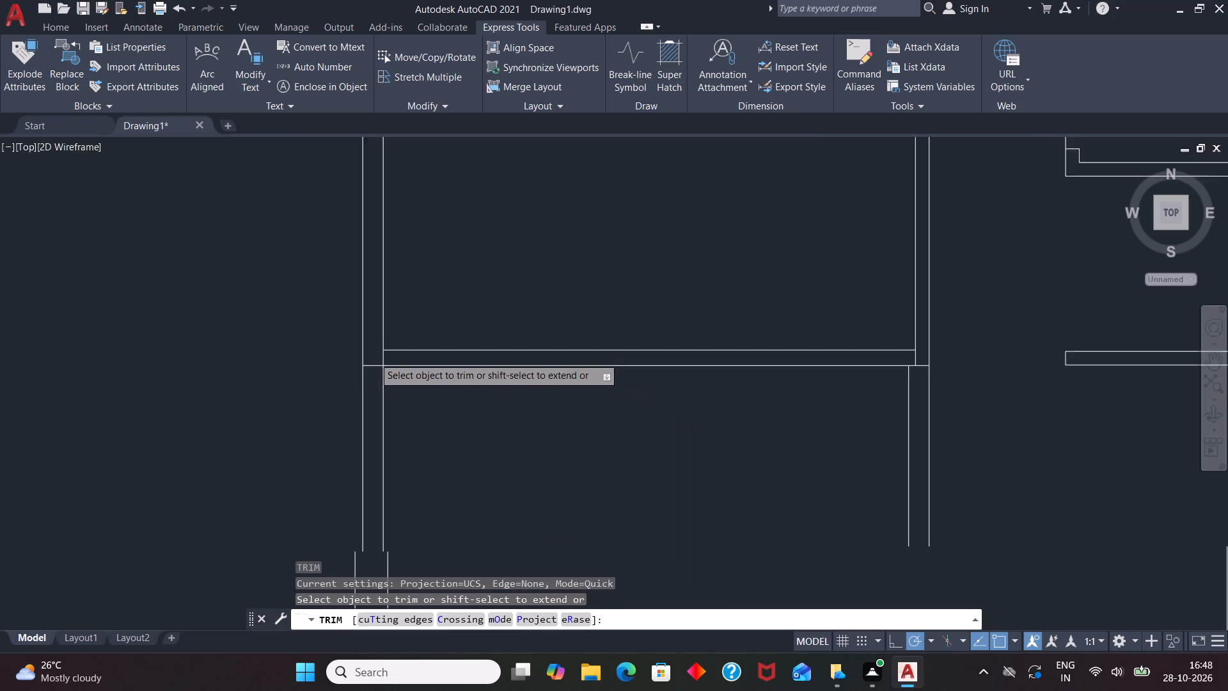
click(387, 356)
scroll(400, 409, down, 3)
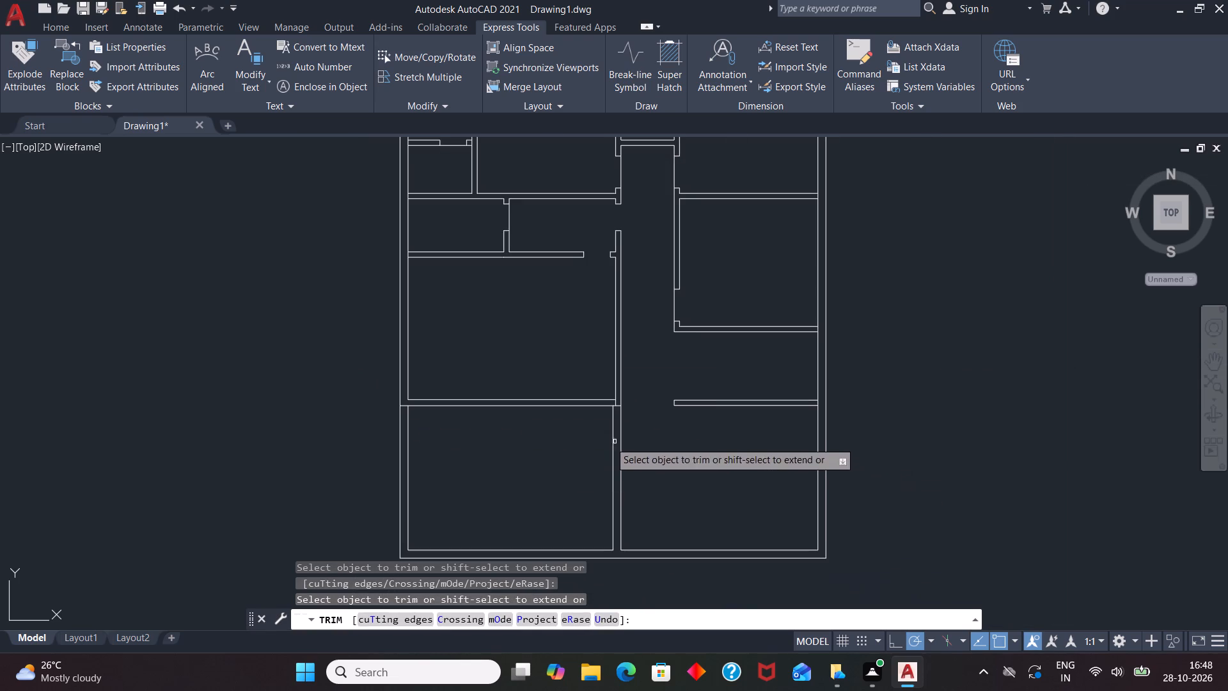
Trim away the bottom and left exterior walls' inner lines around the area below the new partition.
scroll(663, 469, down, 1)
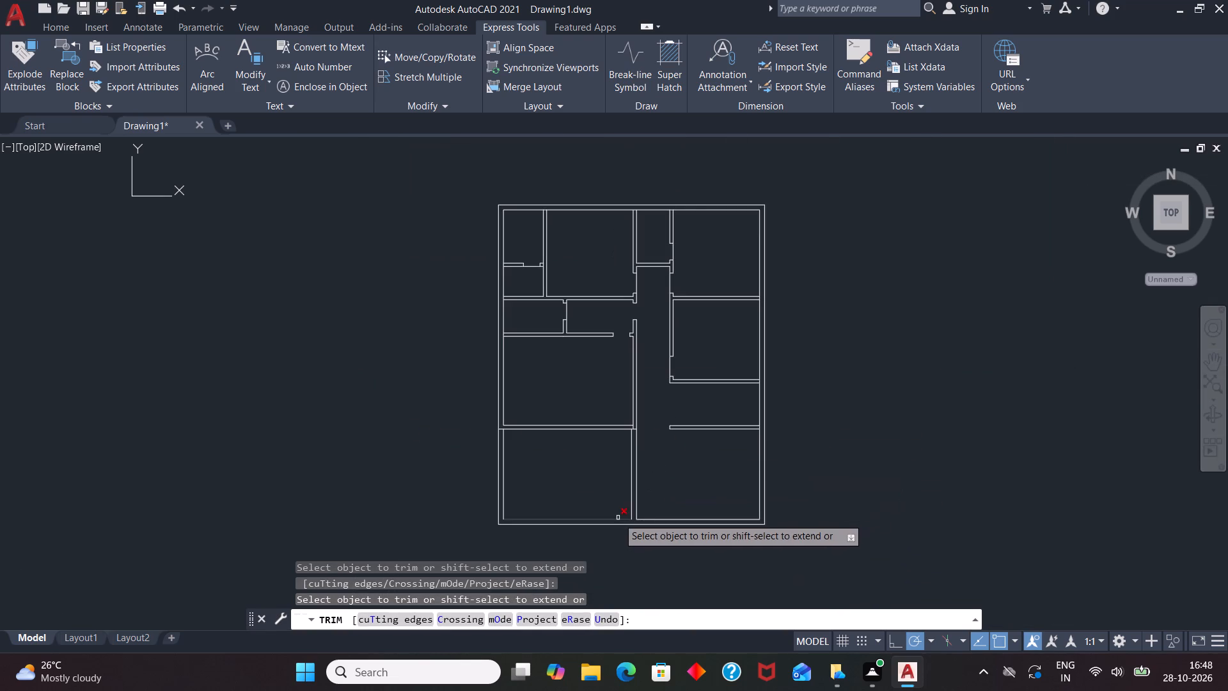
click(618, 518)
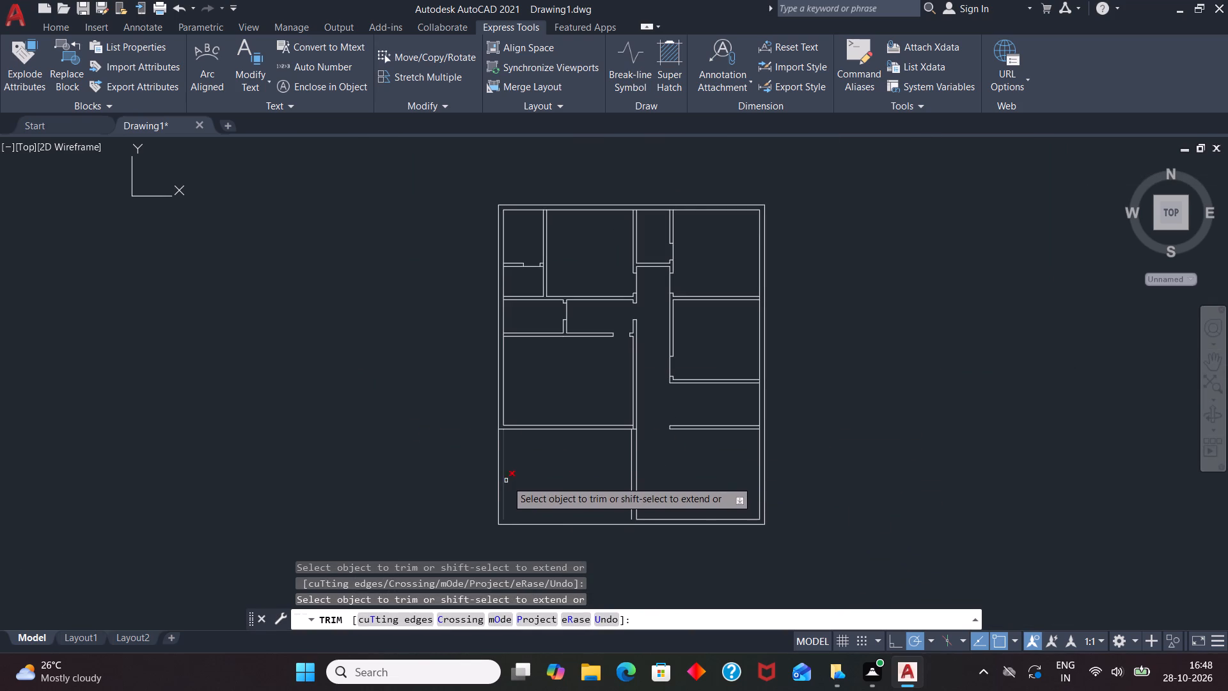
click(504, 482)
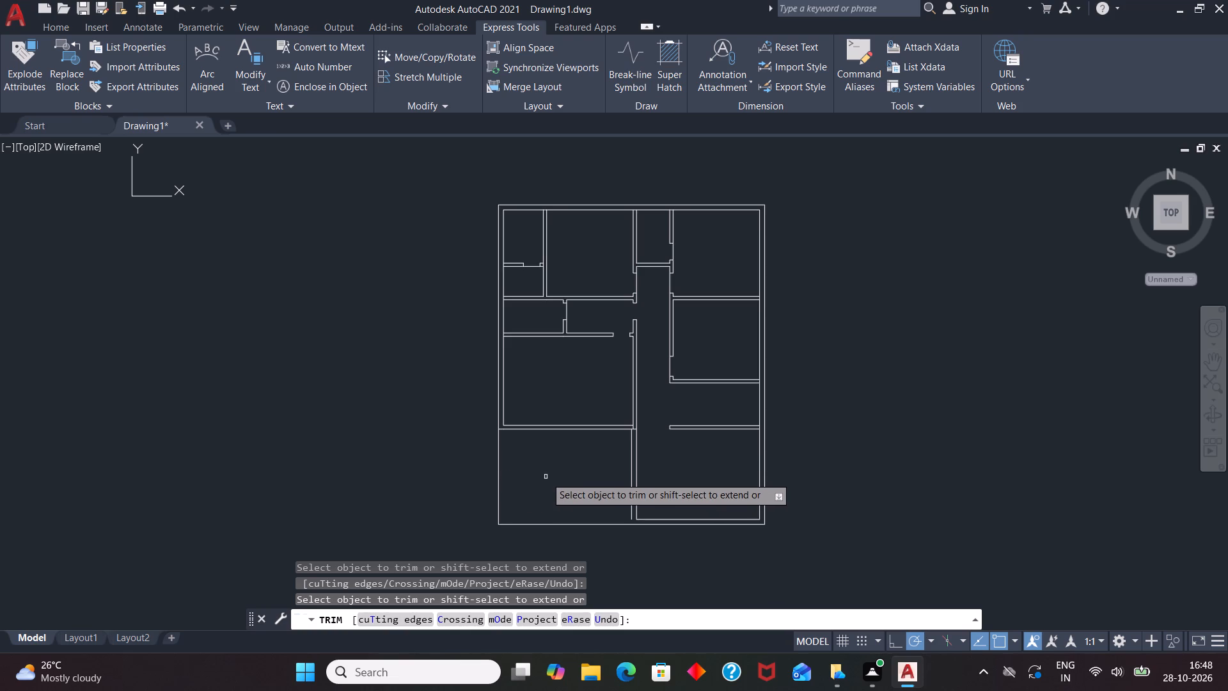
scroll(663, 543, up, 1)
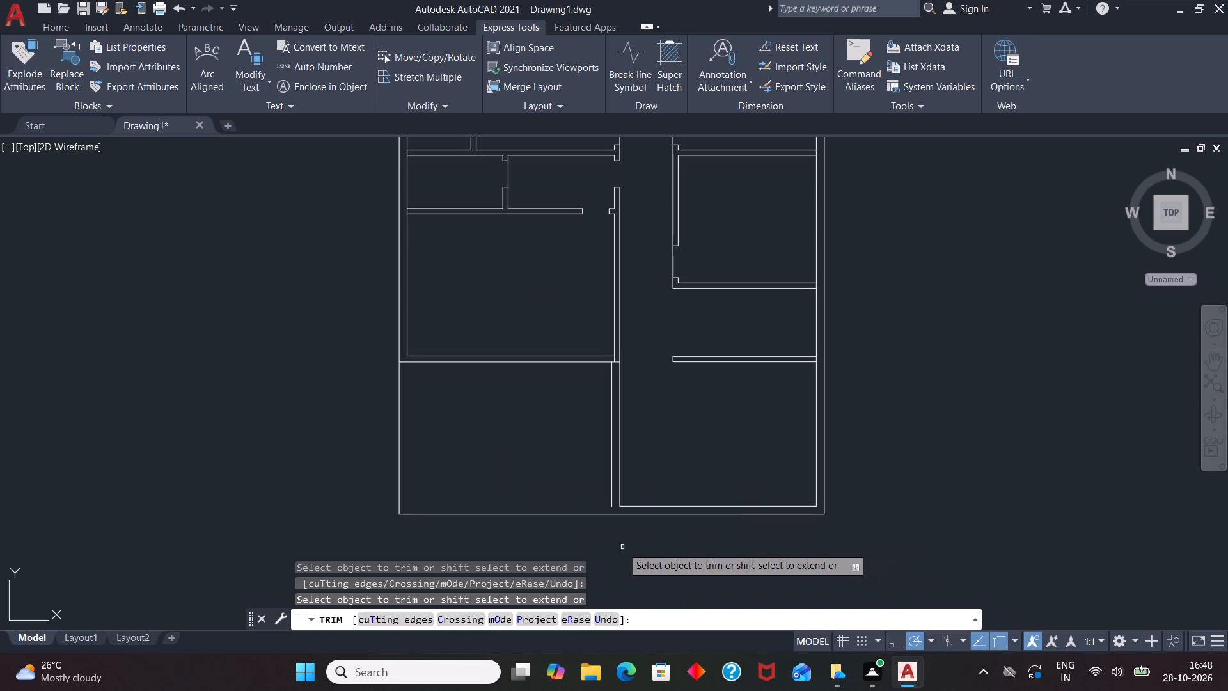
key(space)
Extend the left line of the 9" corridor wall section down to the bottom exterior wall's outer line.
text(EX)
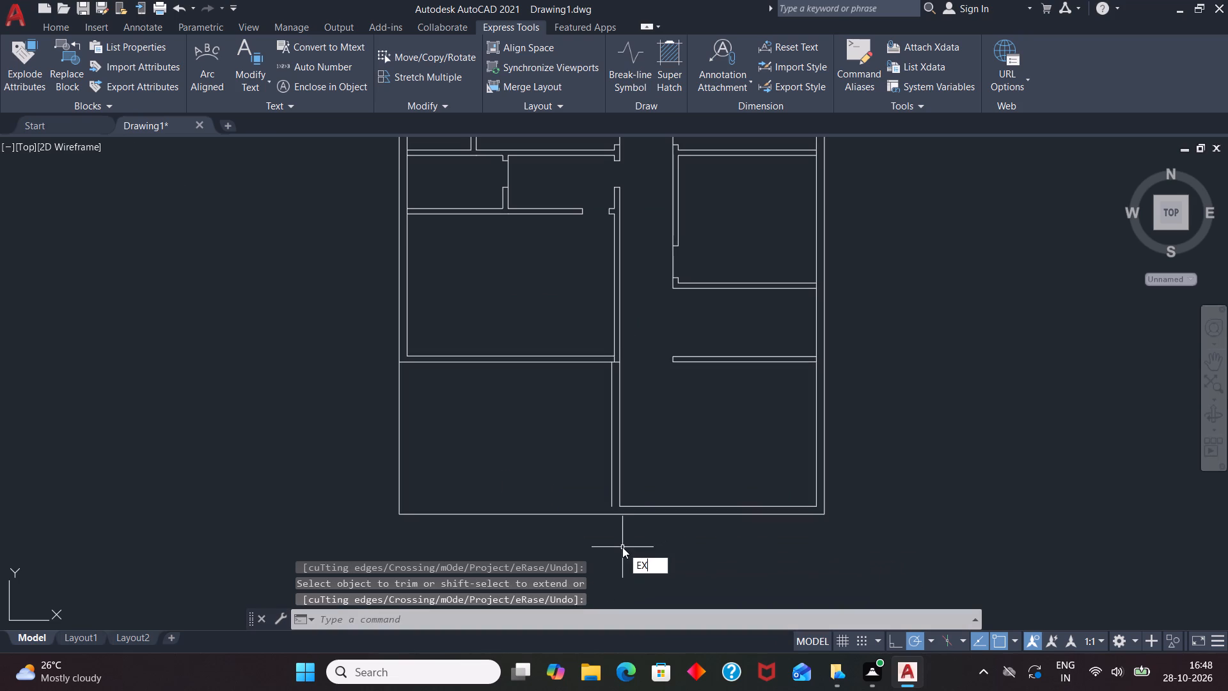
key(Return)
click(612, 504)
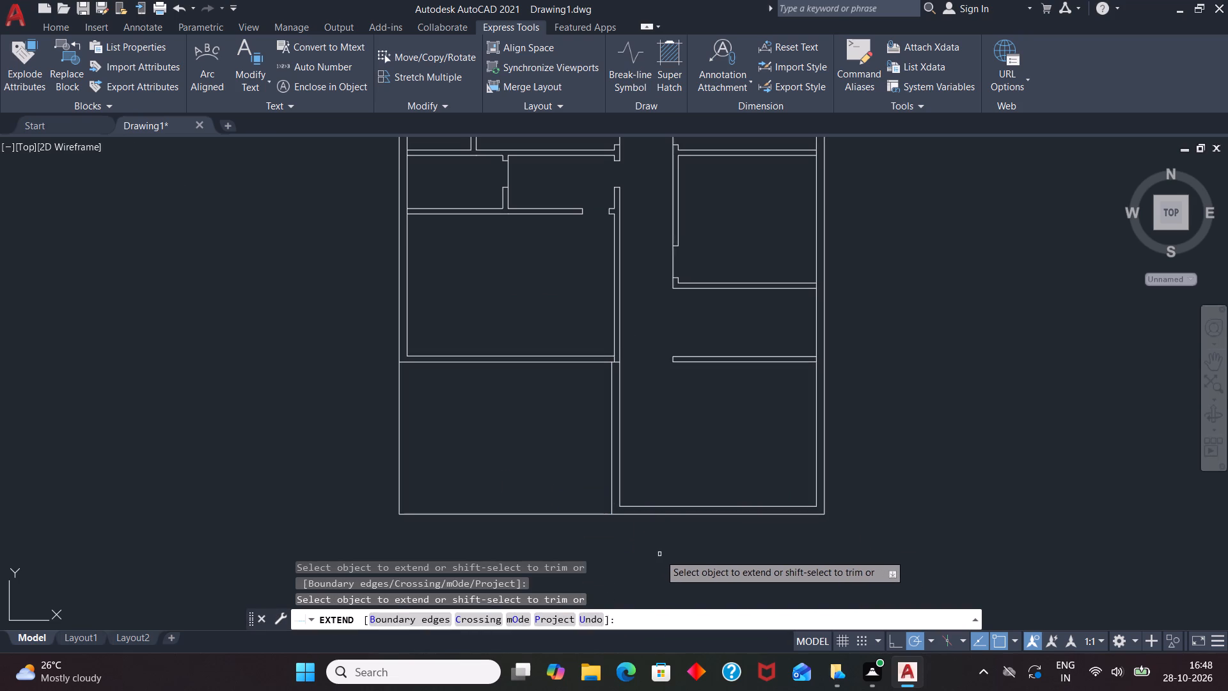
key(space)
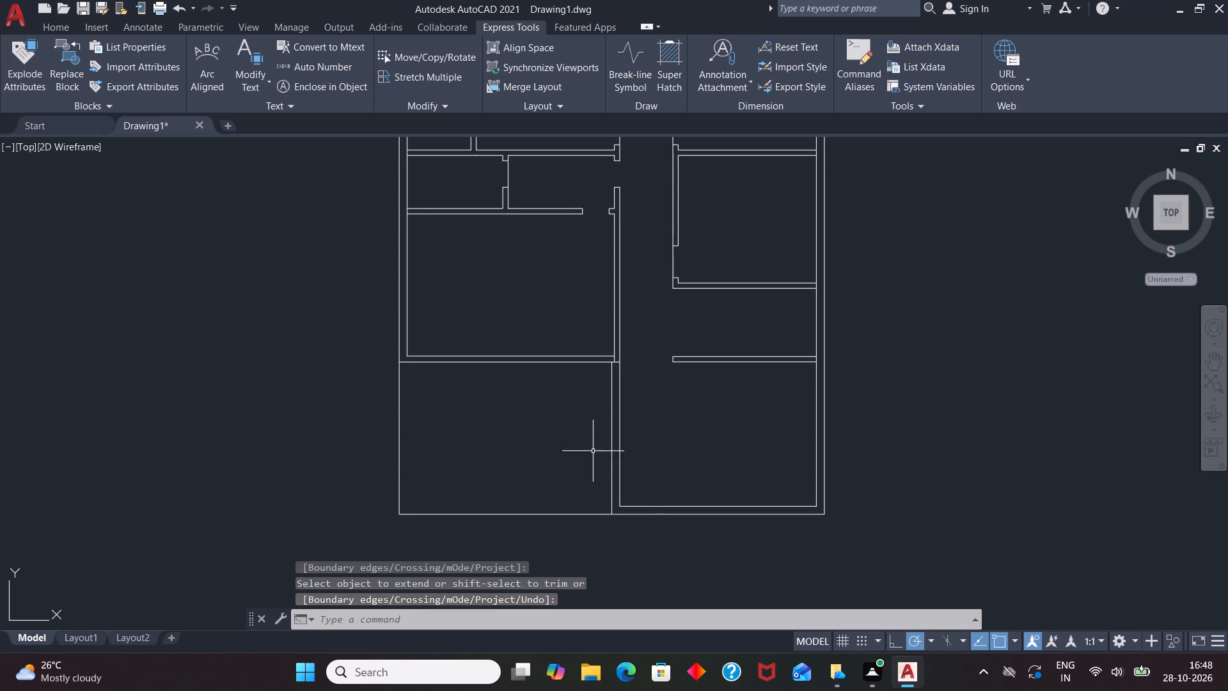
Trim the room-side line of the corridor's left wall between the new partition's two lines.
scroll(618, 348, up, 4)
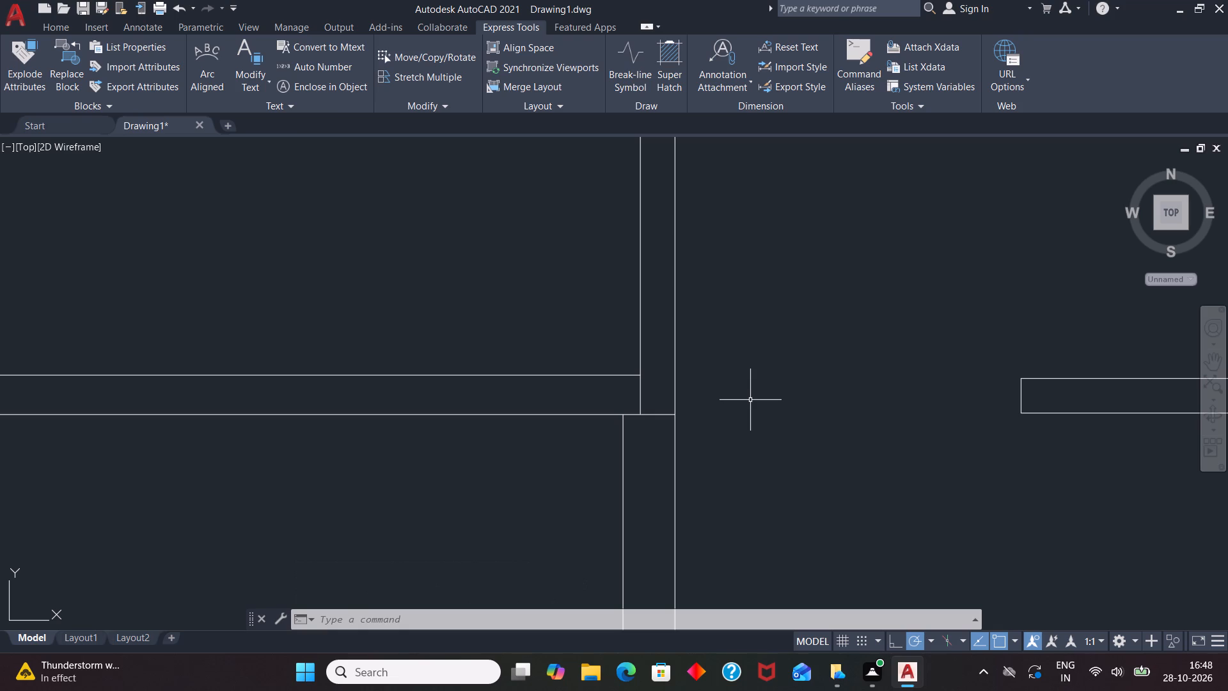
text(TR)
key(Return)
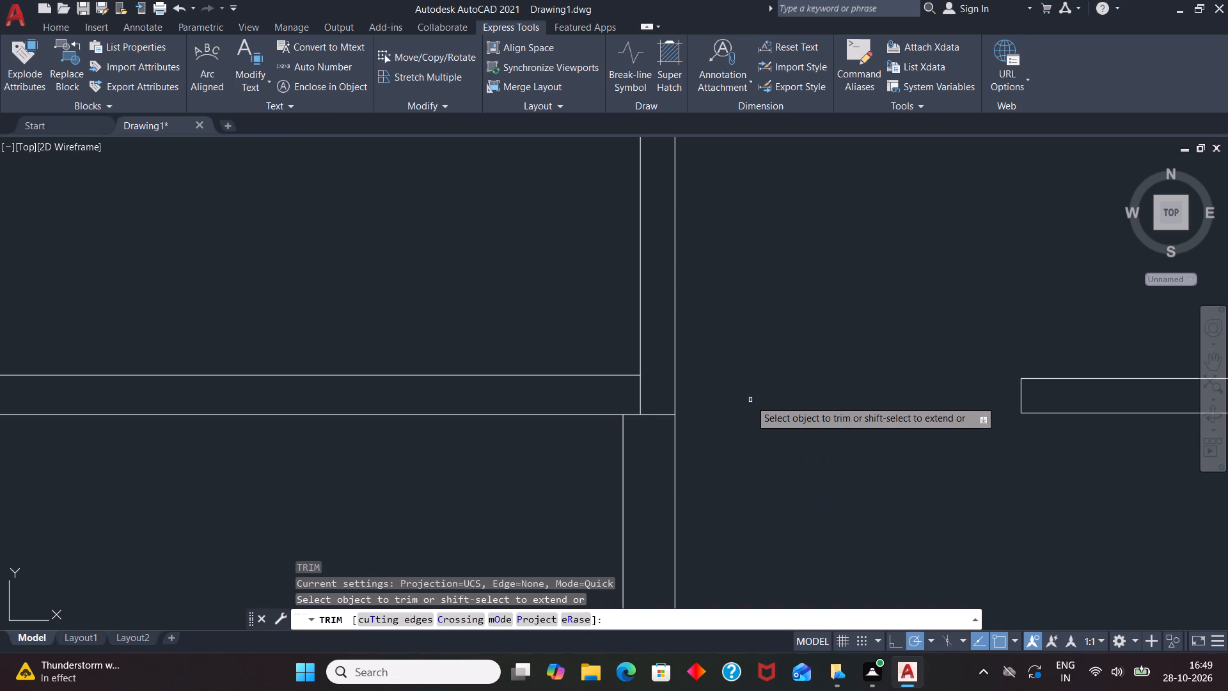
click(640, 401)
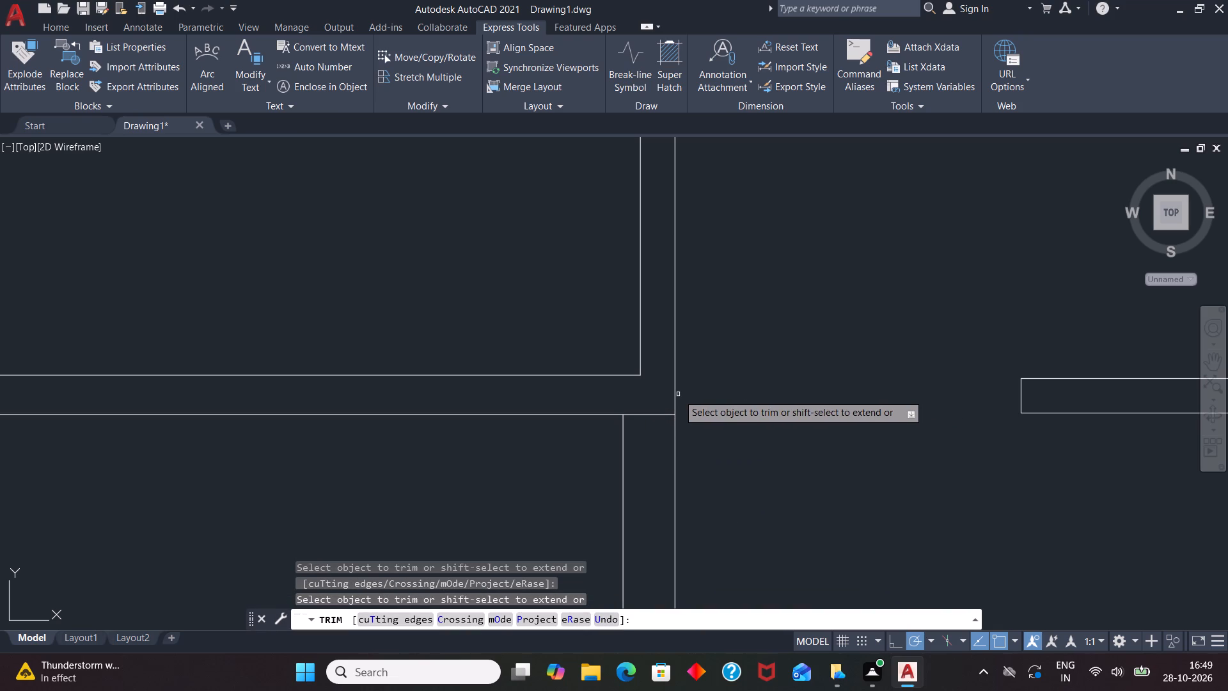
Extend the new partition's upper line across the 9" corridor wall to that wall's corridor-side line.
key(space)
text(EX)
key(Return)
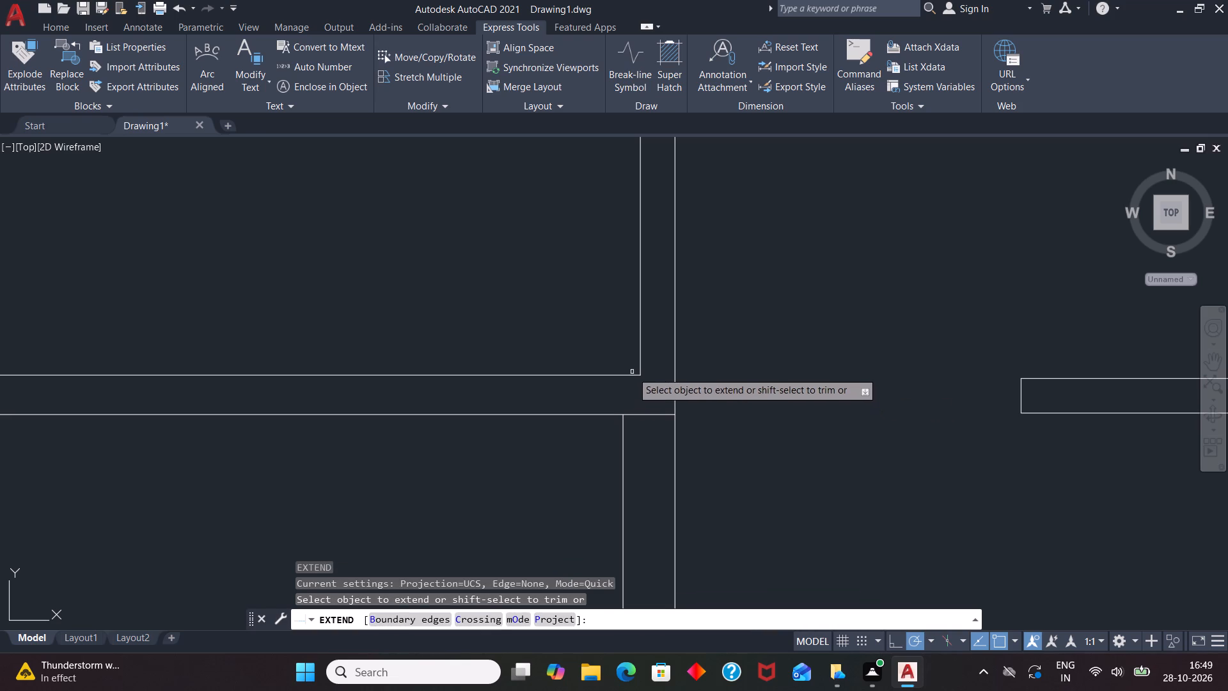
click(629, 375)
key(space)
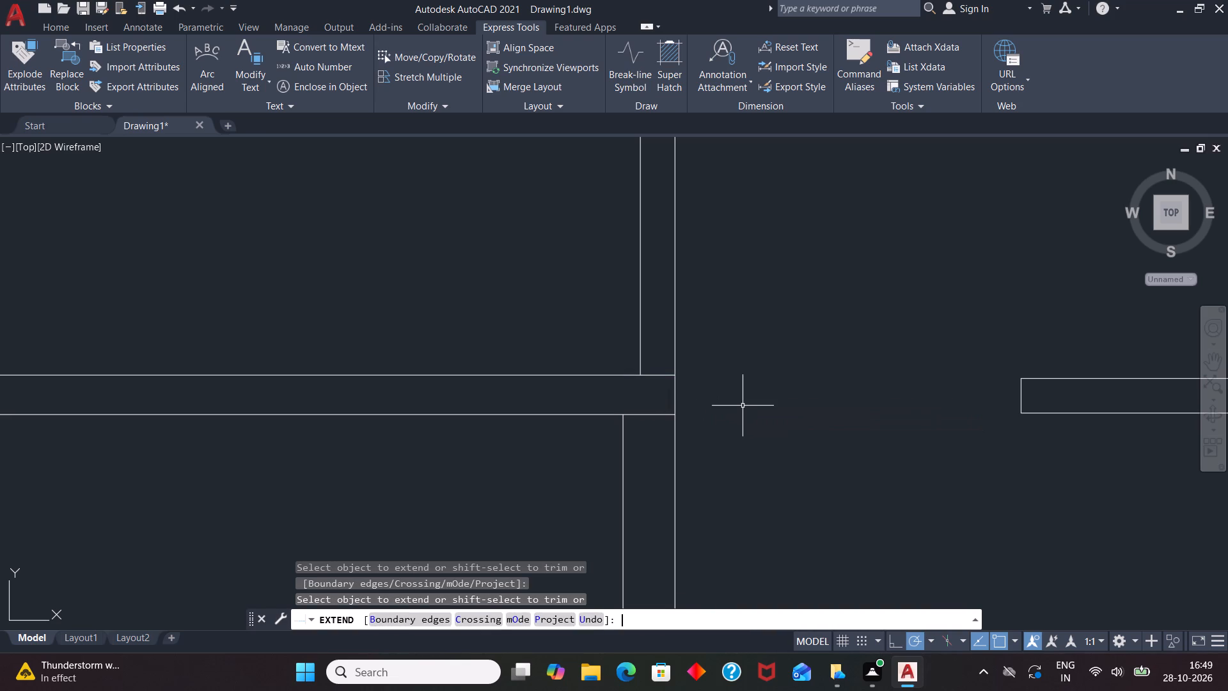
Trim the new partition's lower line between the two lines of the 9" corridor wall.
text(TR)
key(Return)
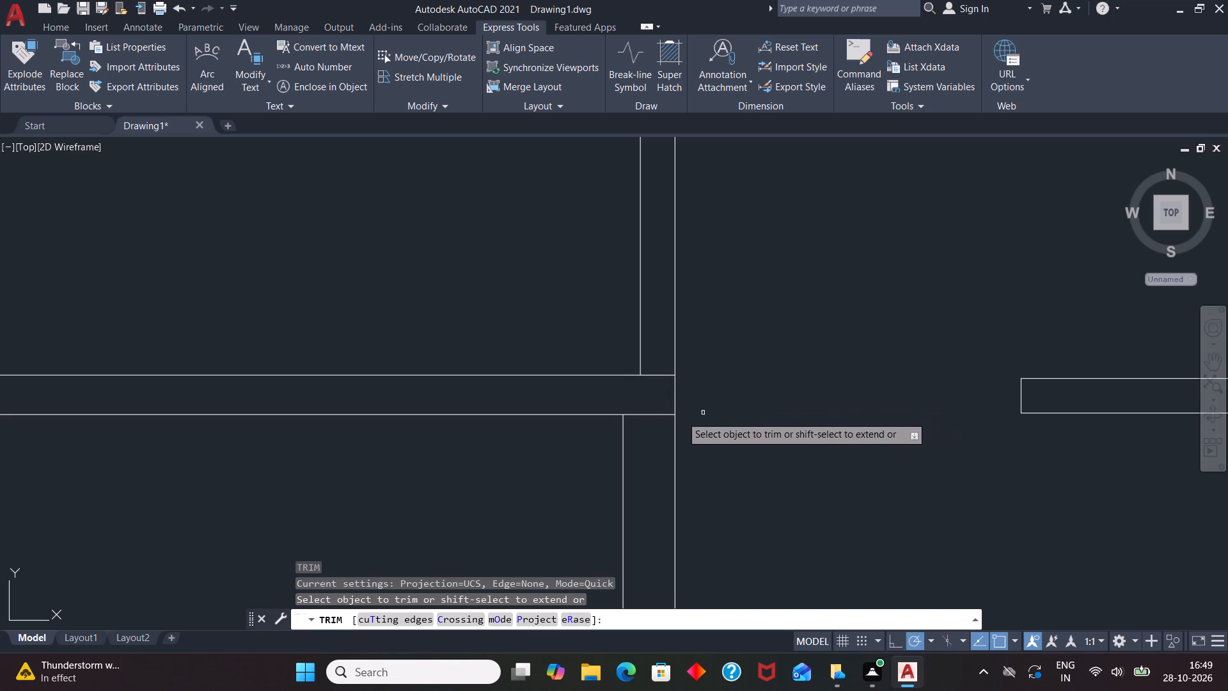
drag(649, 412, 649, 425)
double_click(649, 425)
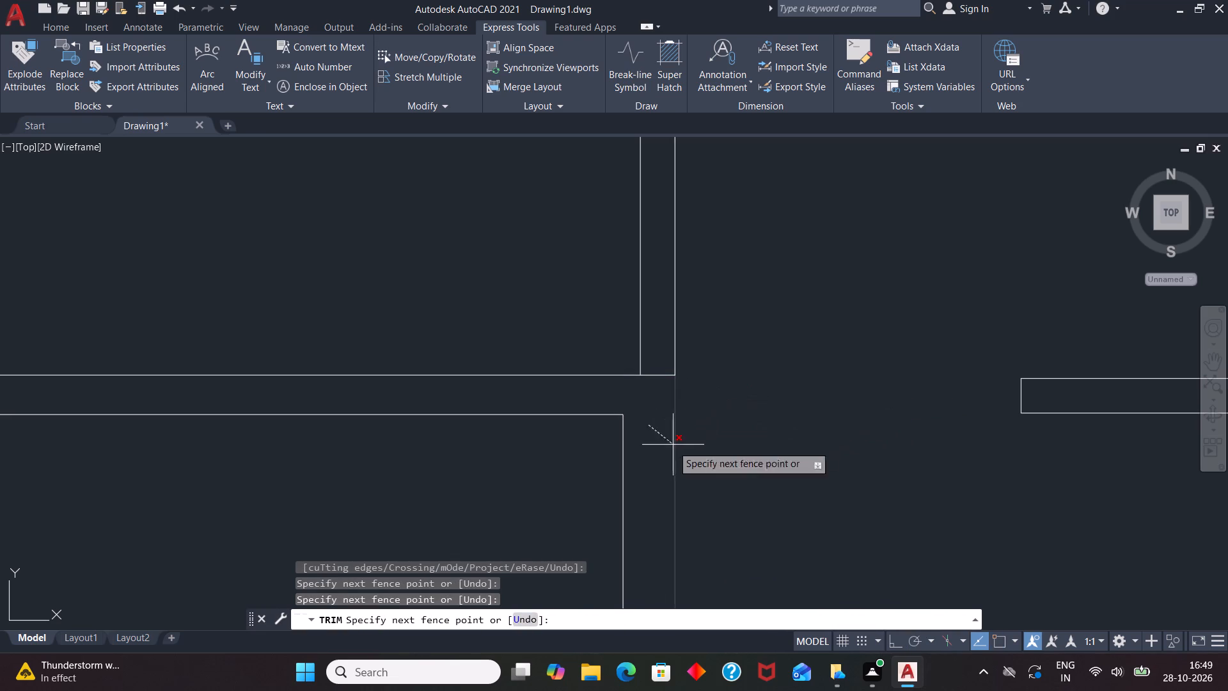
click(640, 452)
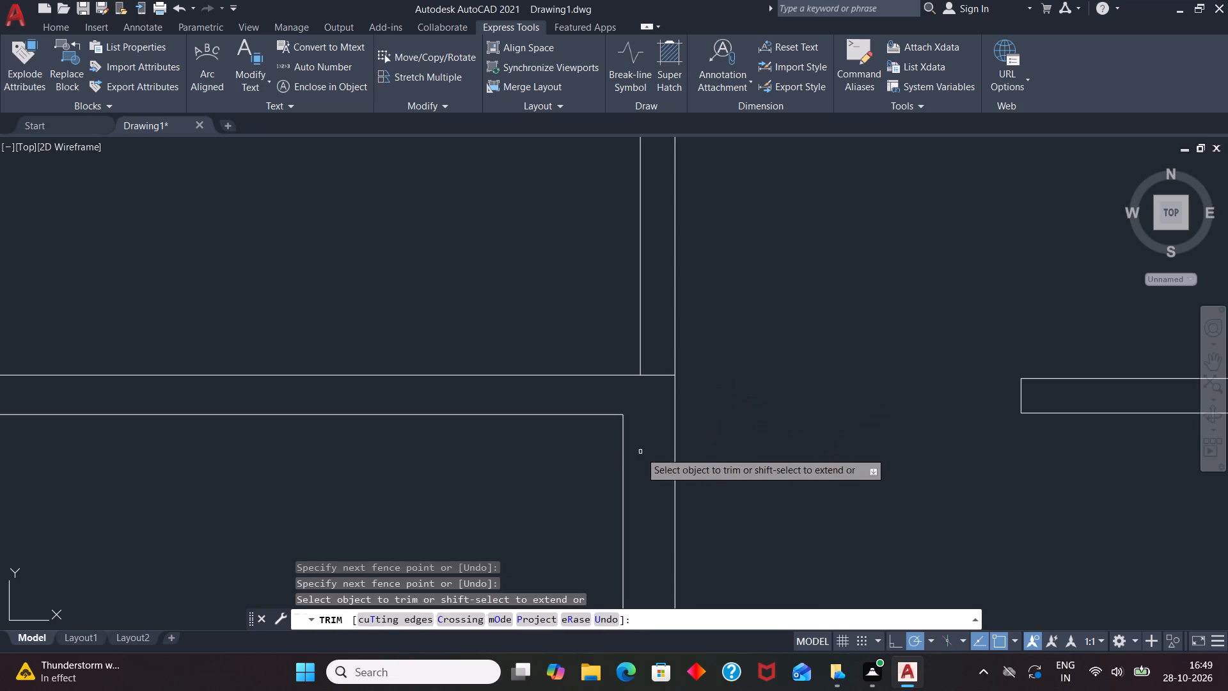
scroll(643, 452, down, 5)
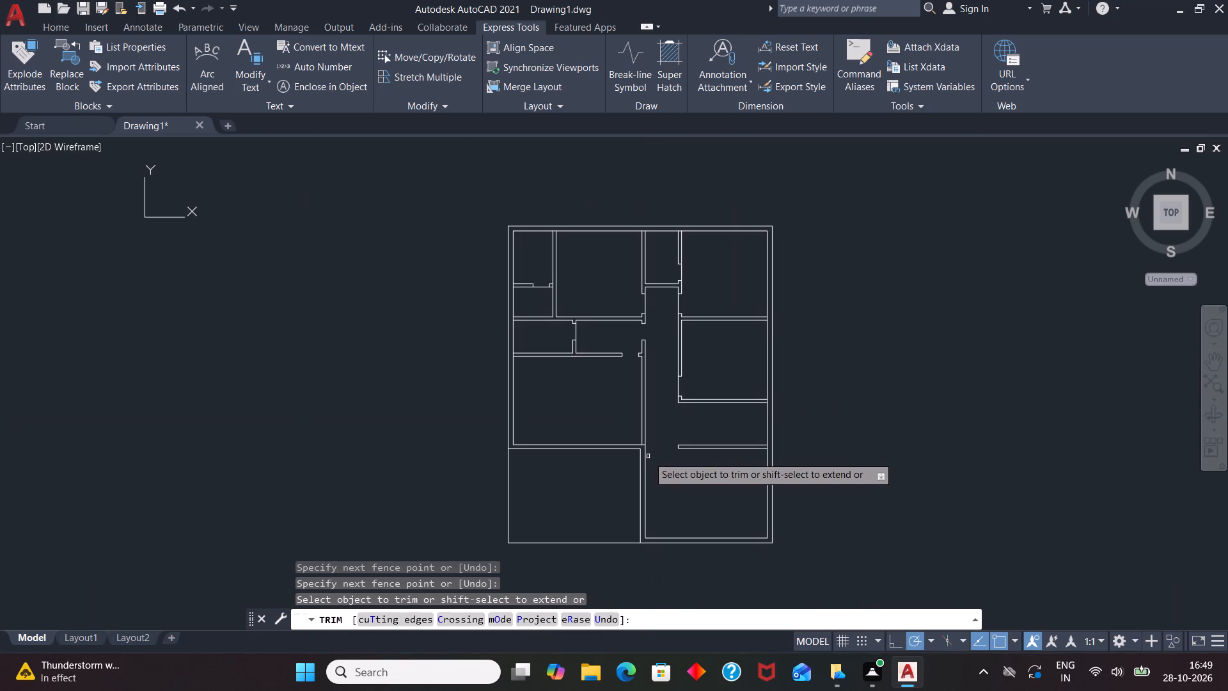
key(space)
scroll(661, 408, up, 1)
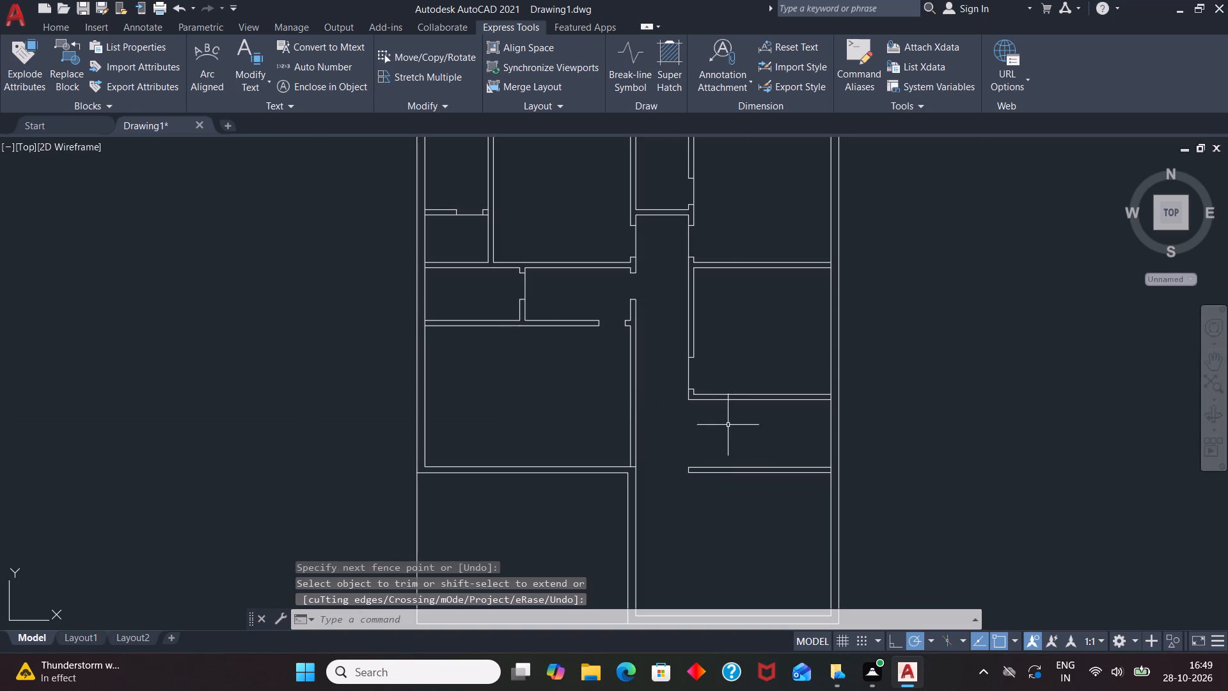
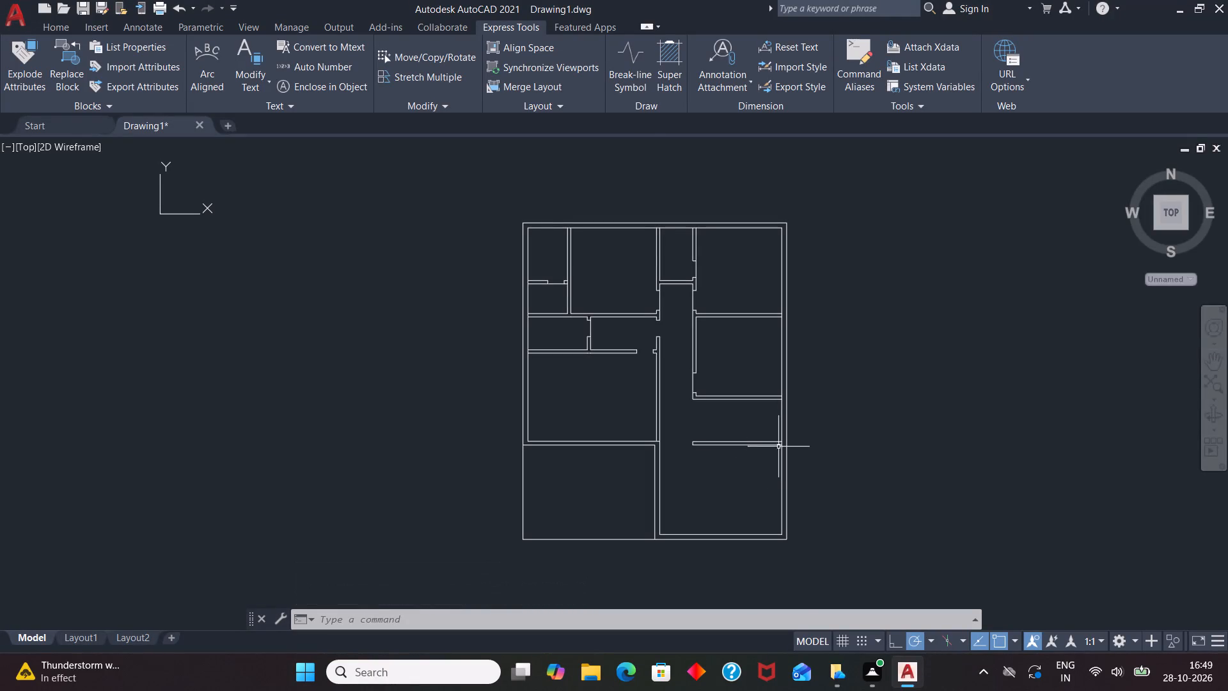
Draw a jamb line across the lower wall of the room above the open lower-left area, 9" from its lower-left inner corner.
scroll(752, 402, up, 1)
scroll(727, 453, down, 1)
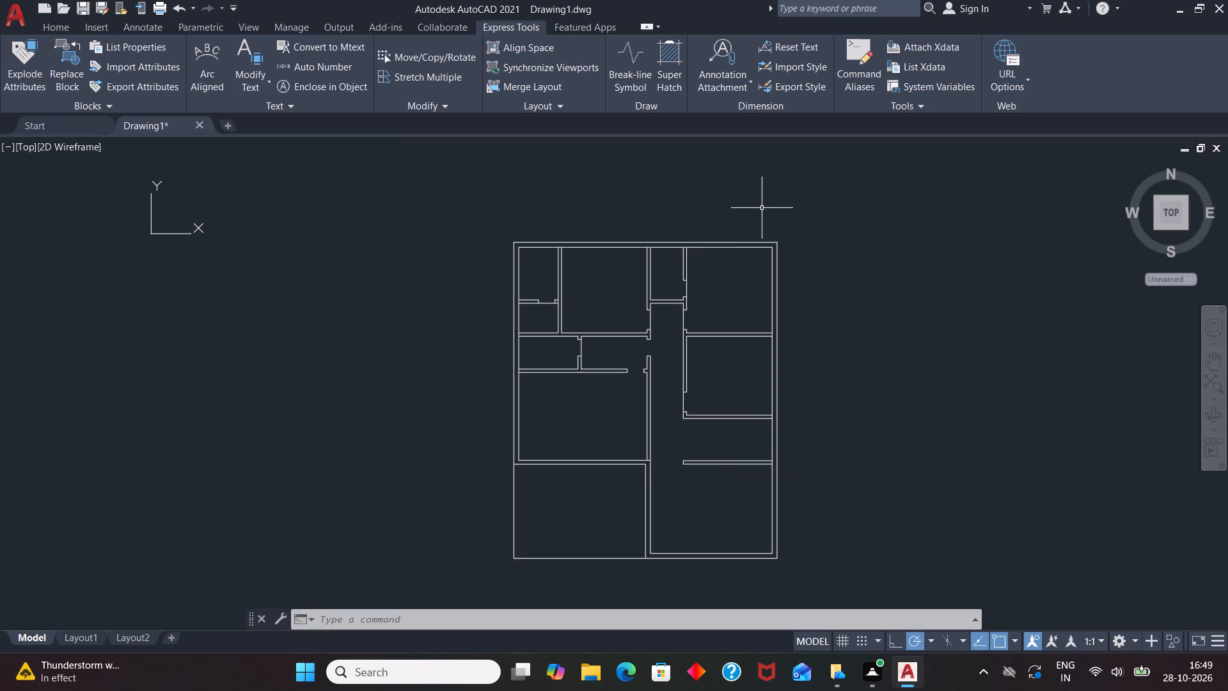
key(l)
key(Return)
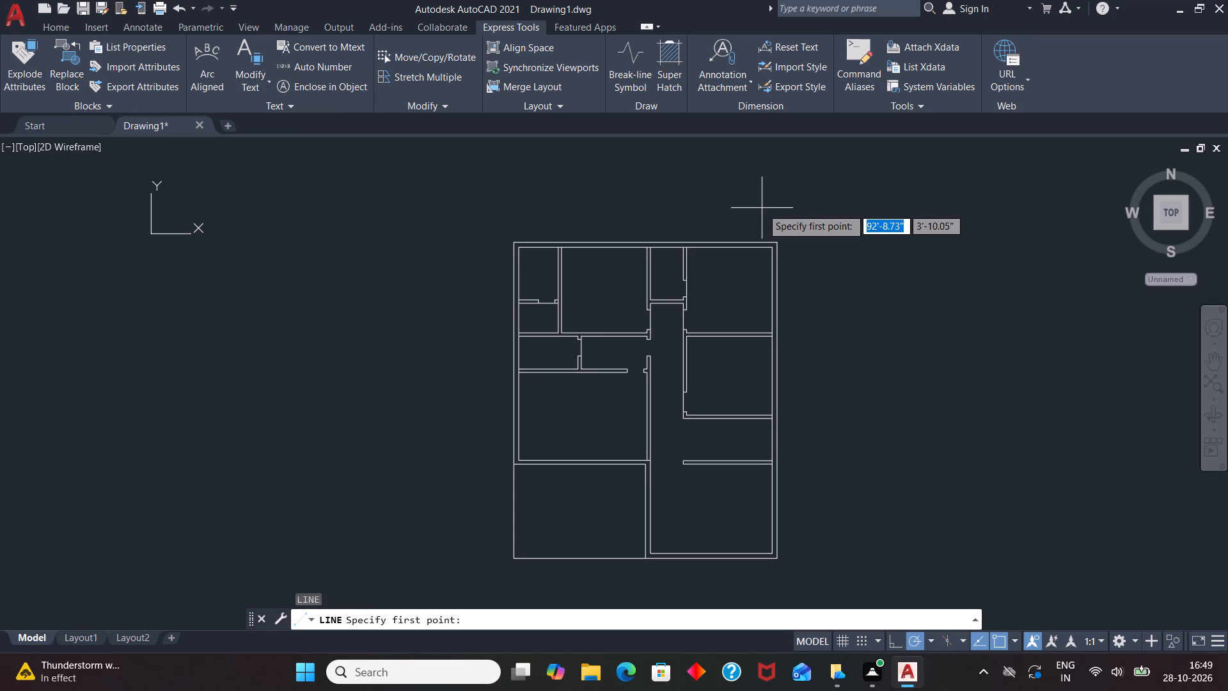
text(TK)
key(Return)
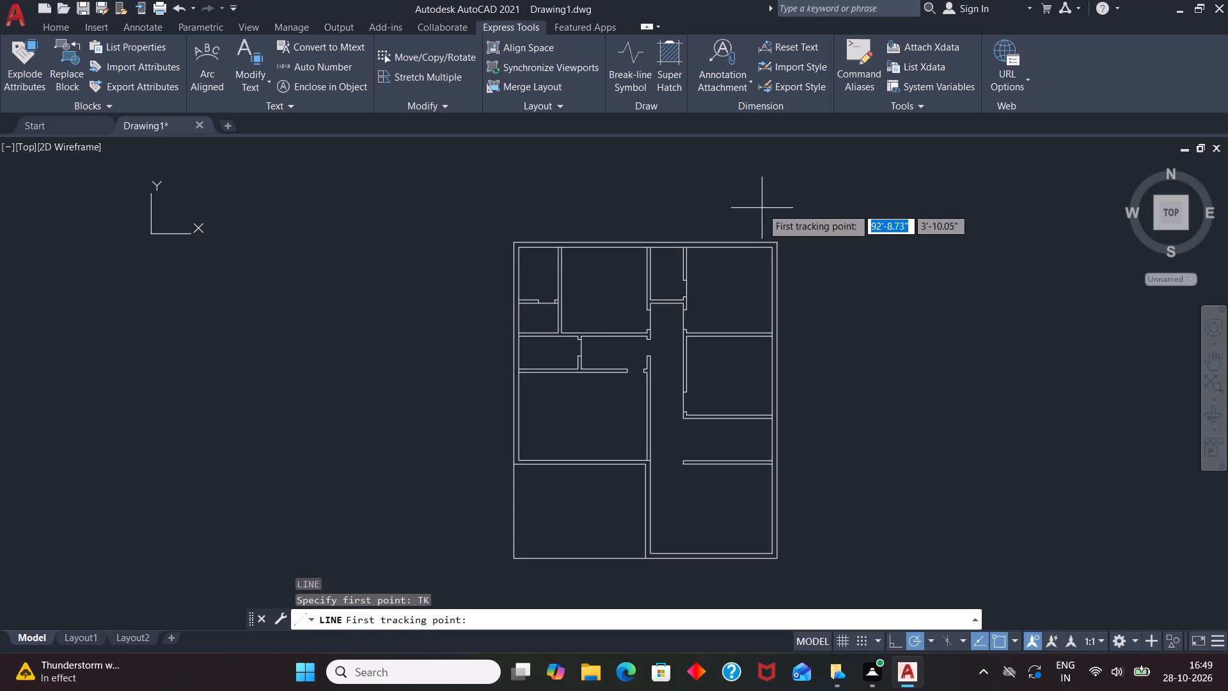
scroll(546, 446, up, 4)
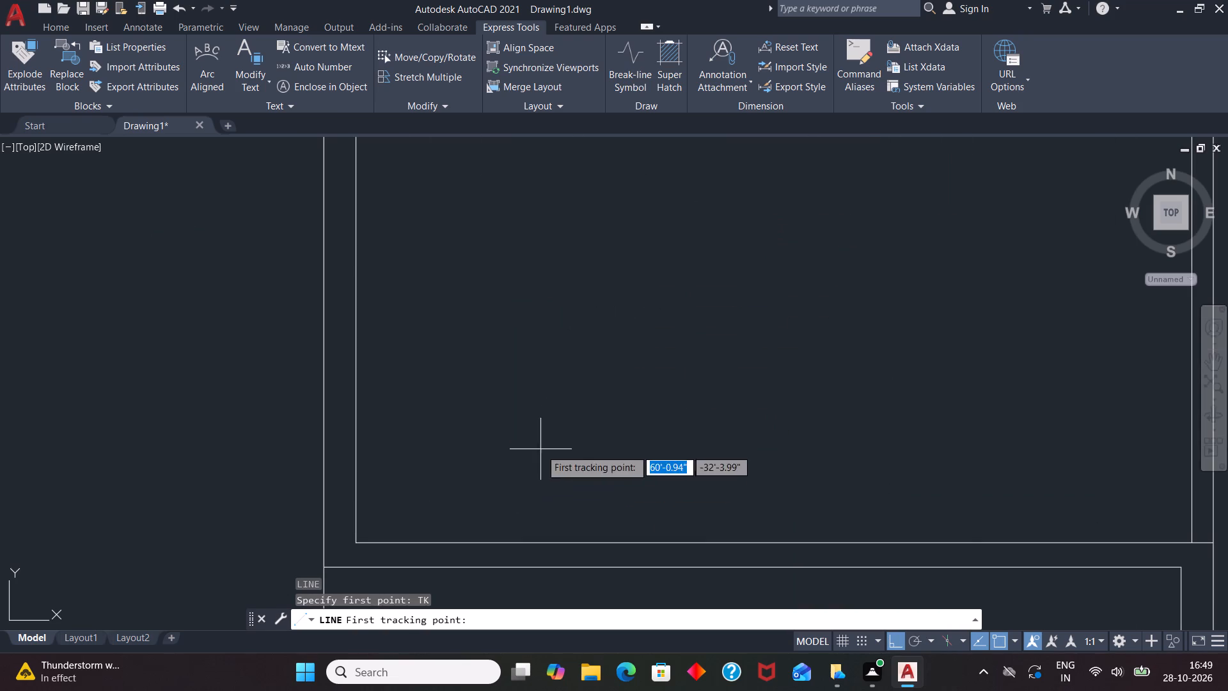
scroll(544, 446, down, 1)
click(426, 509)
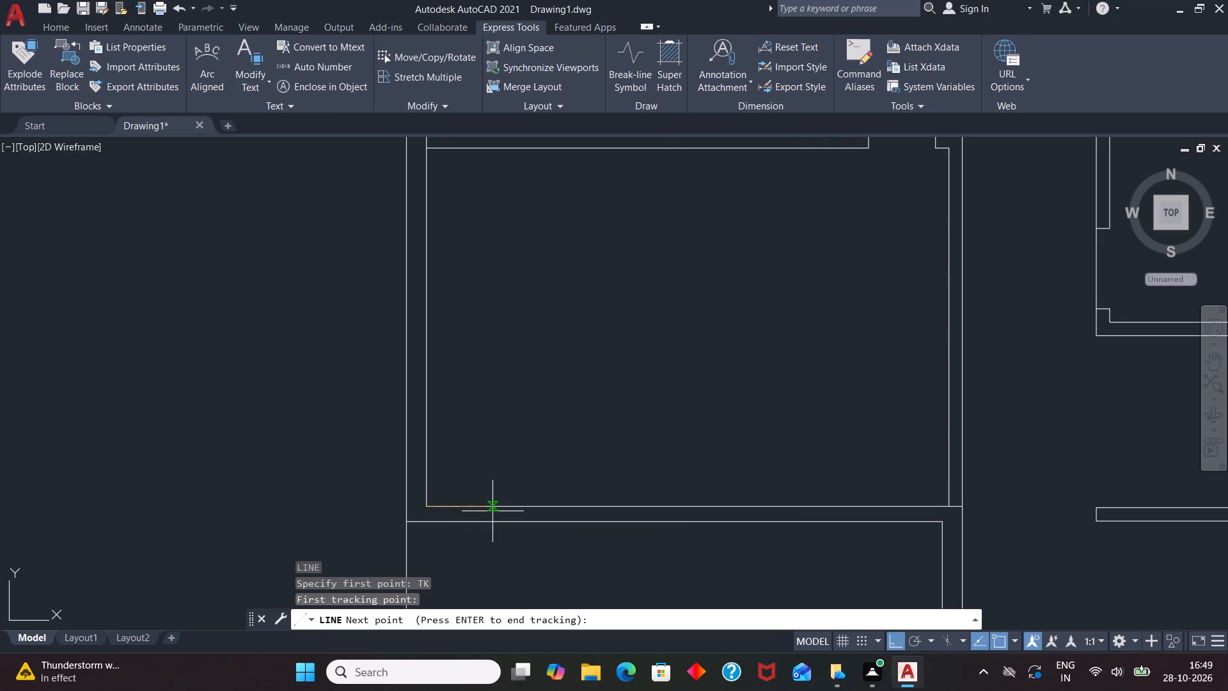
key(9)
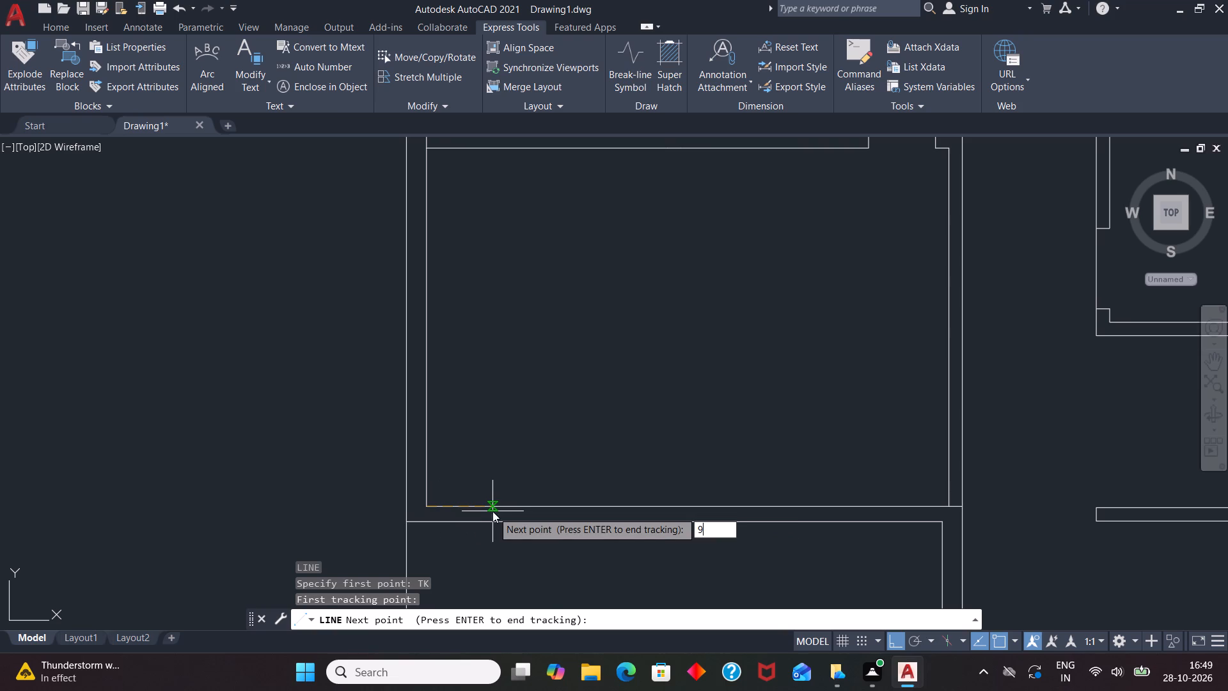
key(Return)
key(Return)
scroll(457, 540, up, 3)
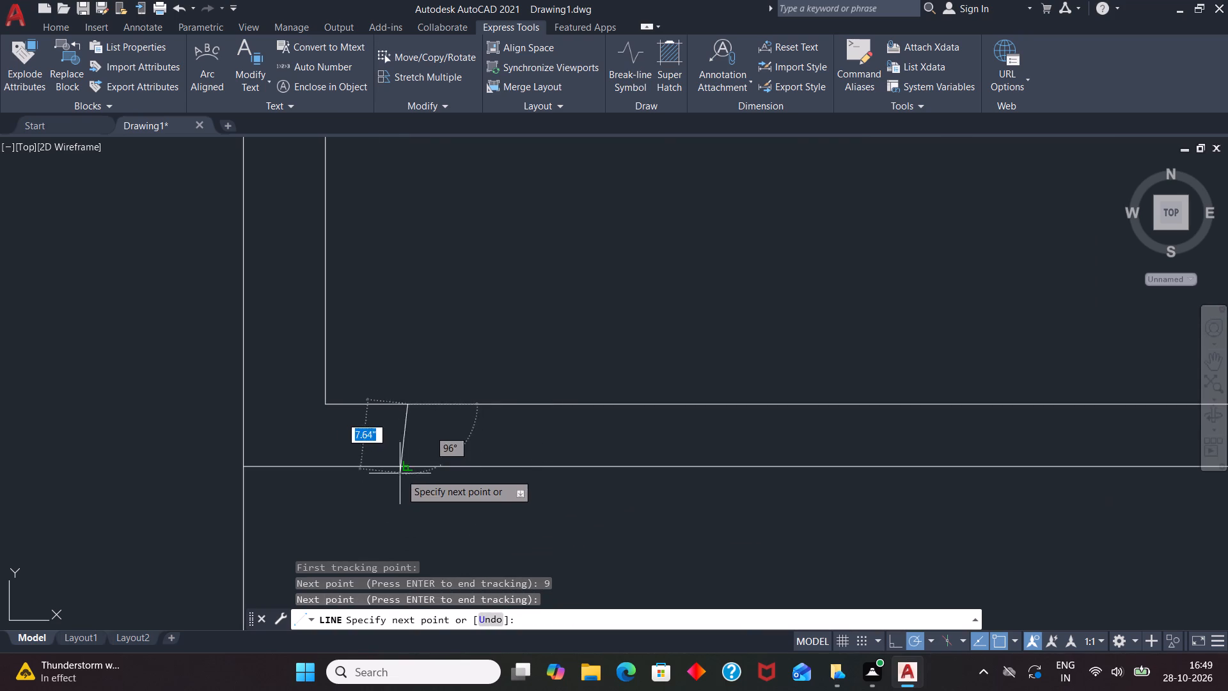
click(406, 465)
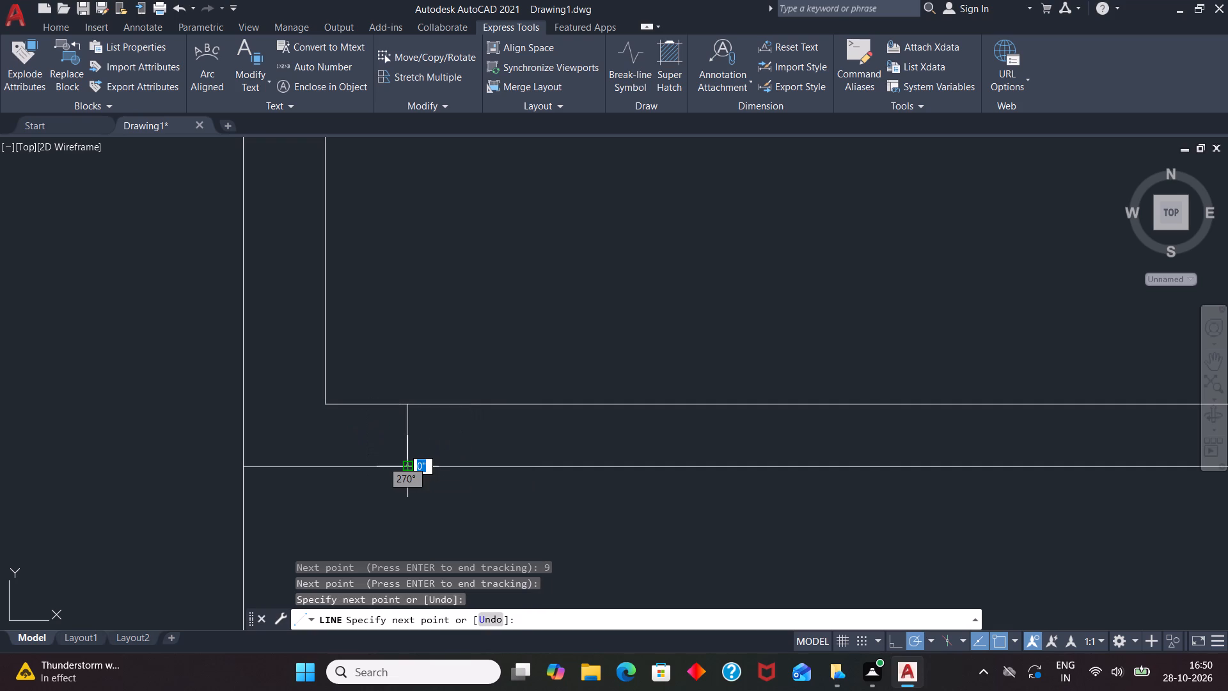
key(space)
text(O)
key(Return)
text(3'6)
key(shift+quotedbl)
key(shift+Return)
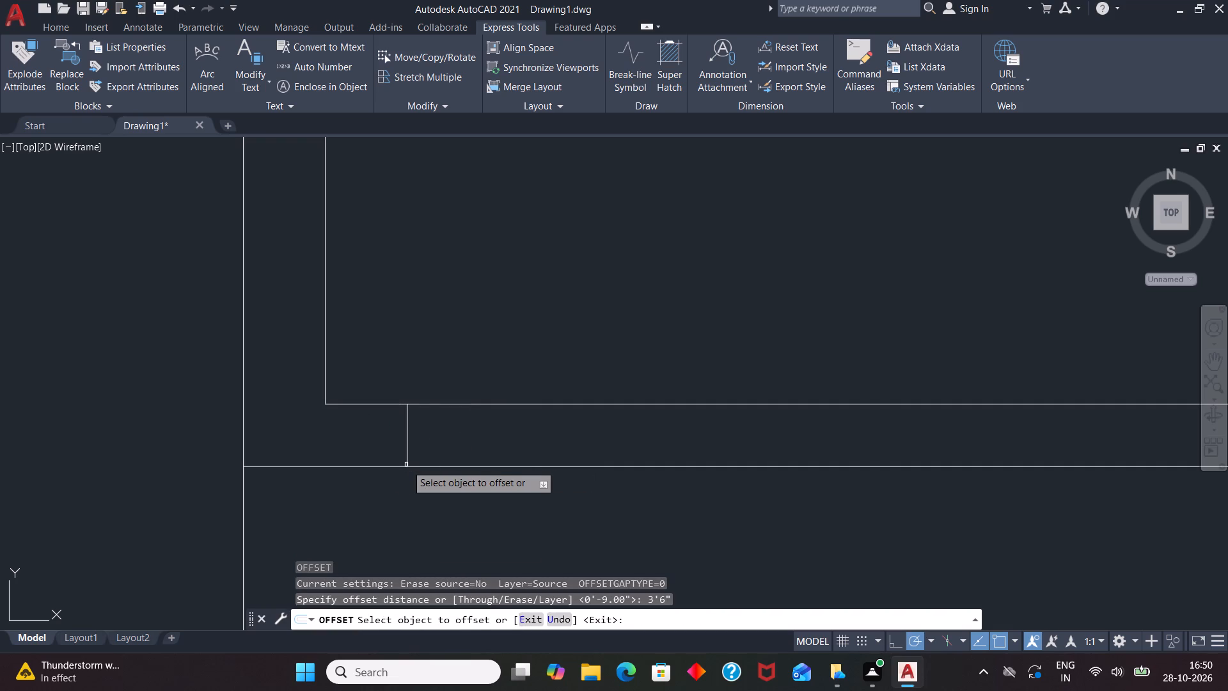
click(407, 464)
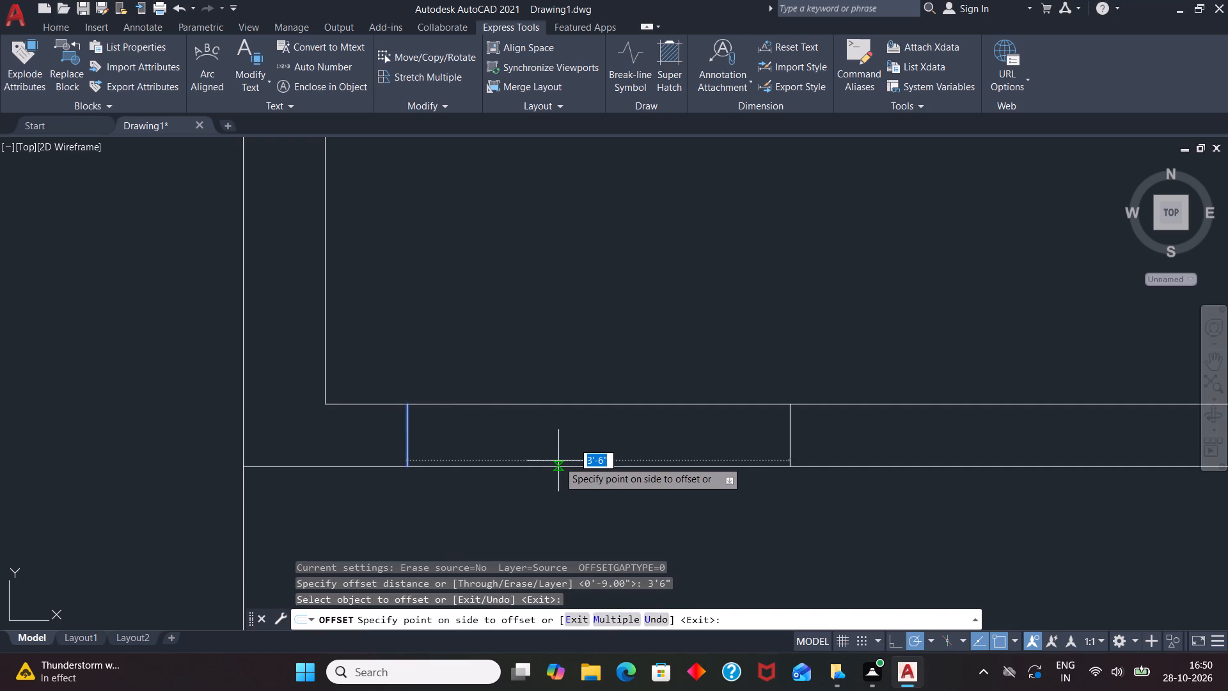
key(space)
Offset the new jamb line 3'6" to the right to mark the opening's other side.
key(o)
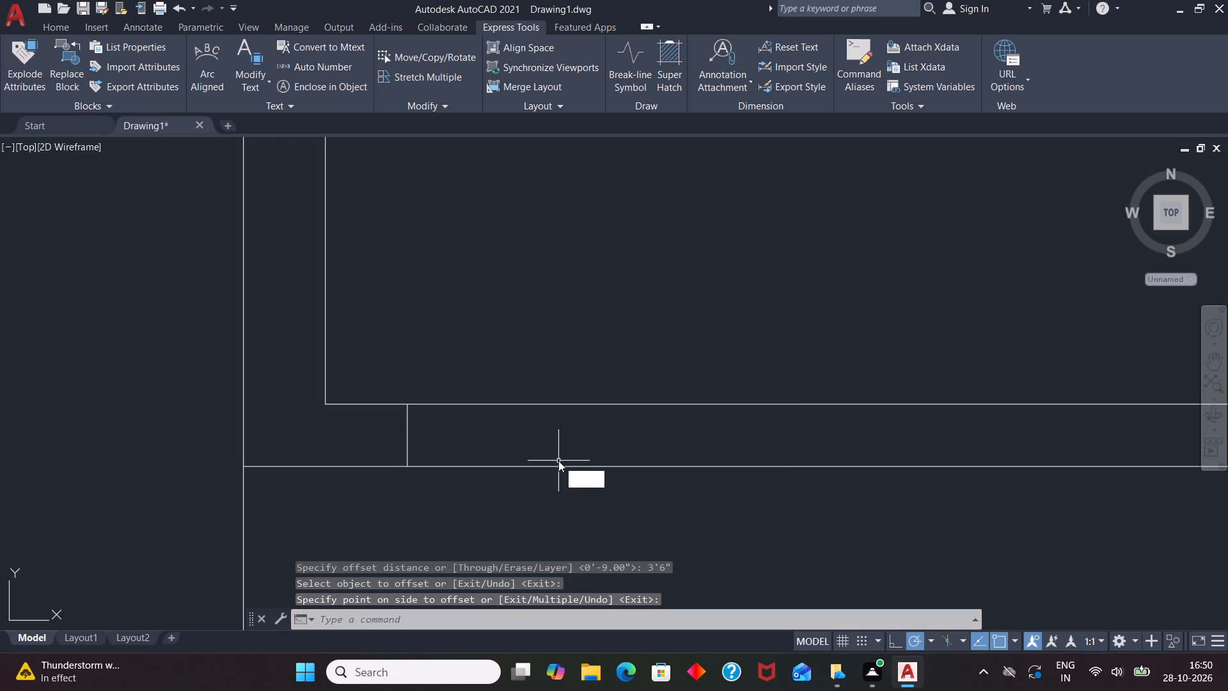
key(Return)
key(3)
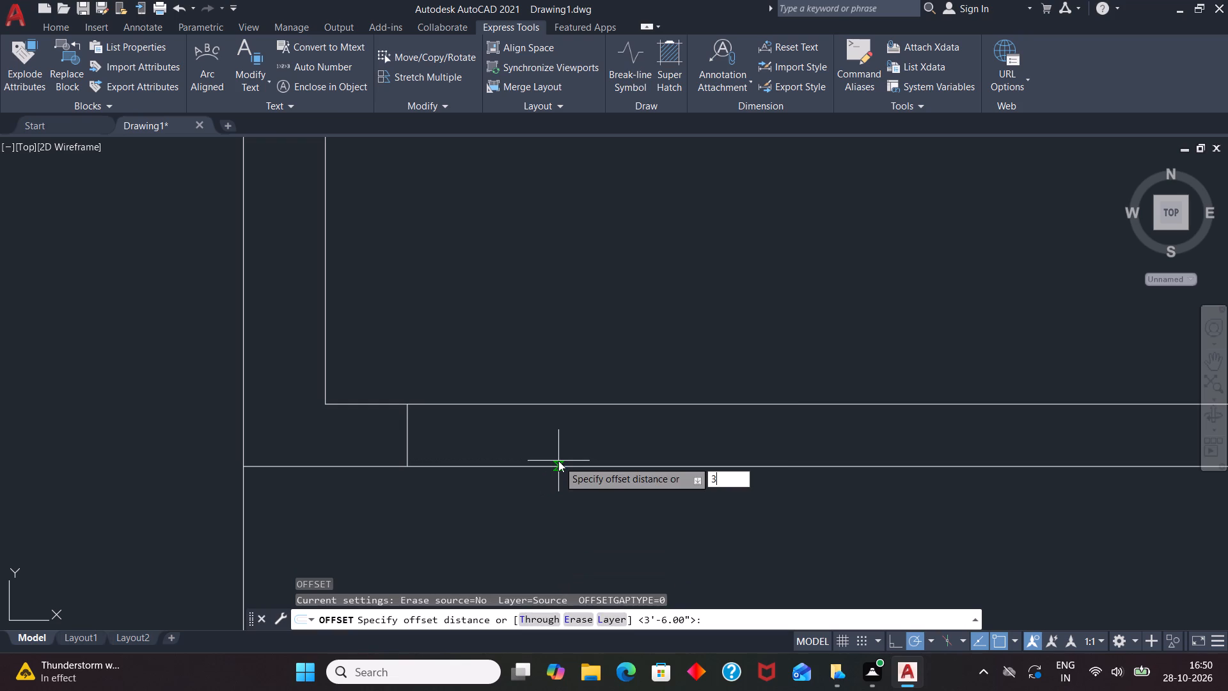
text('6")
key(Return)
click(406, 427)
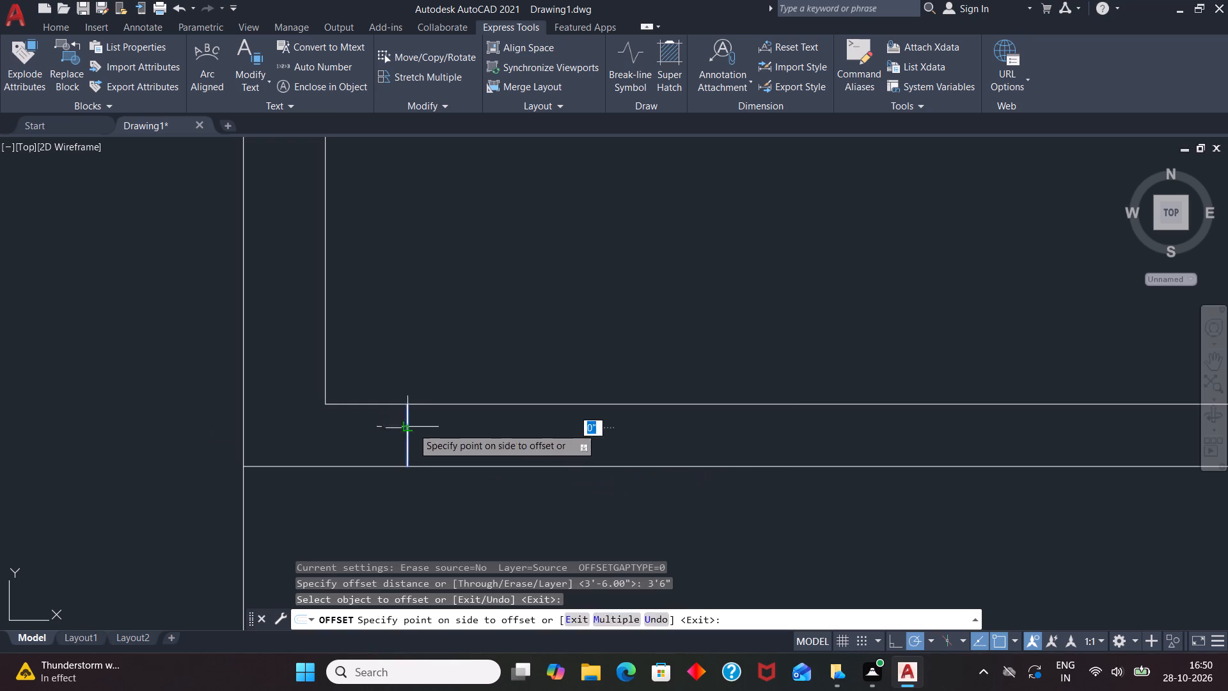
click(589, 445)
key(space)
Trim the room's lower wall lines between the two jamb lines to clear the 3'6" opening.
text(TR)
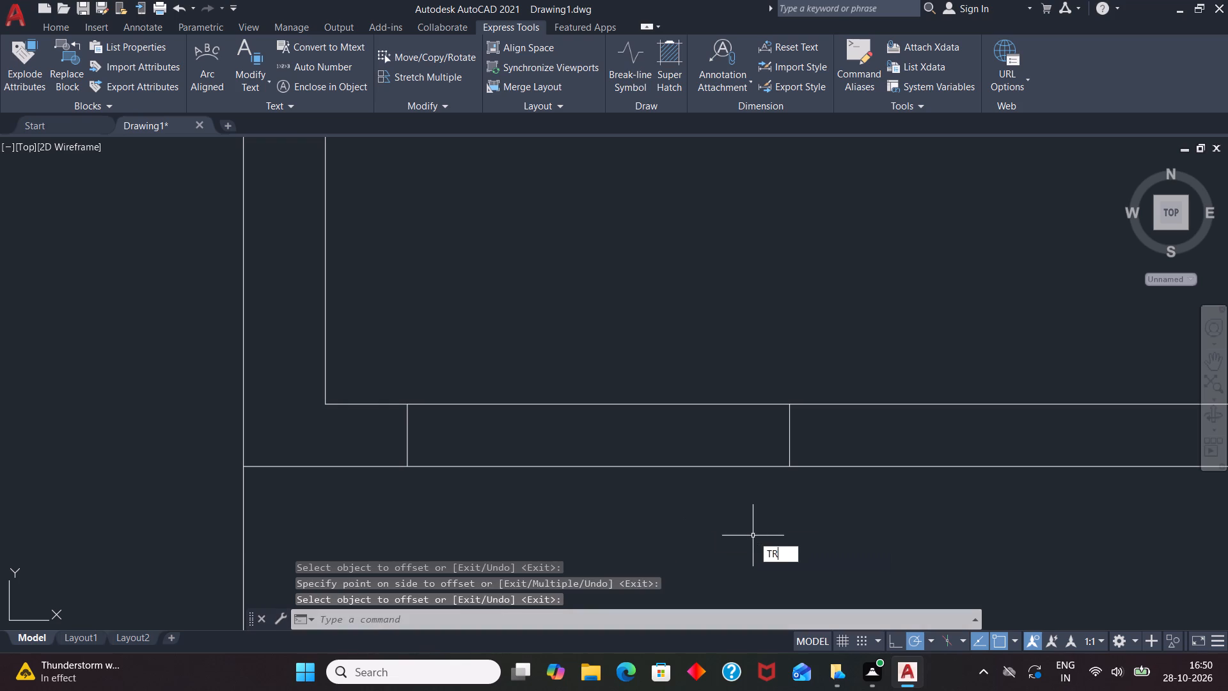
key(Return)
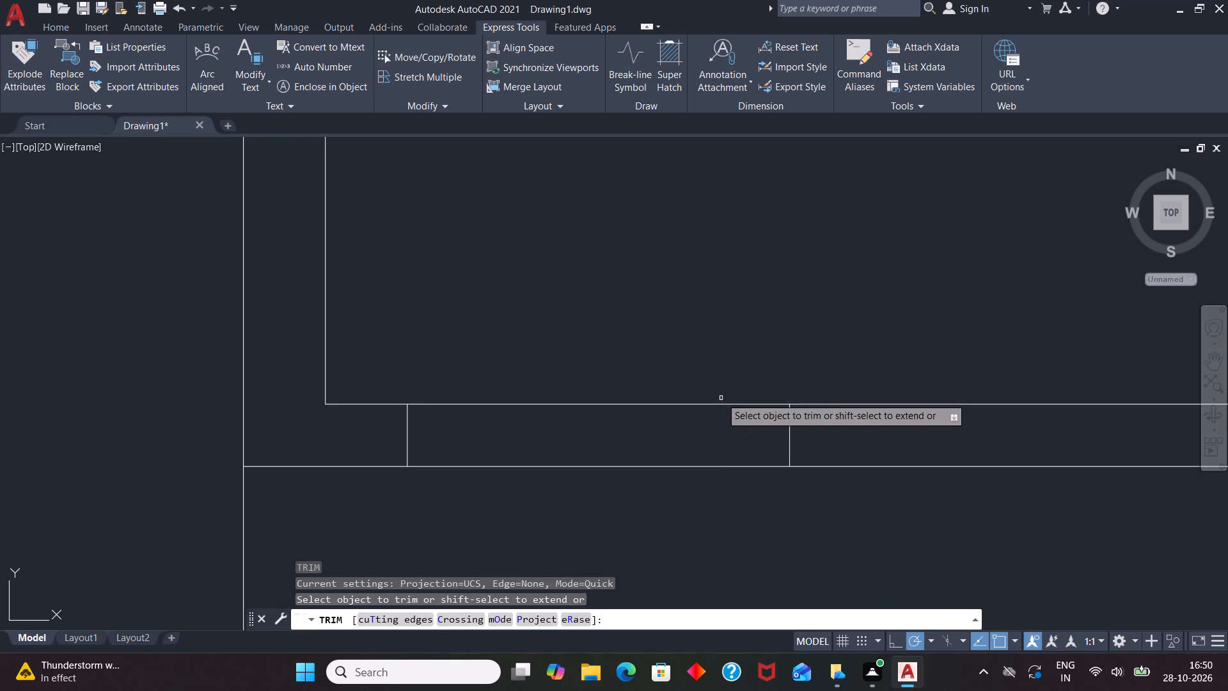
drag(721, 397, 719, 417)
click(719, 417)
key(space)
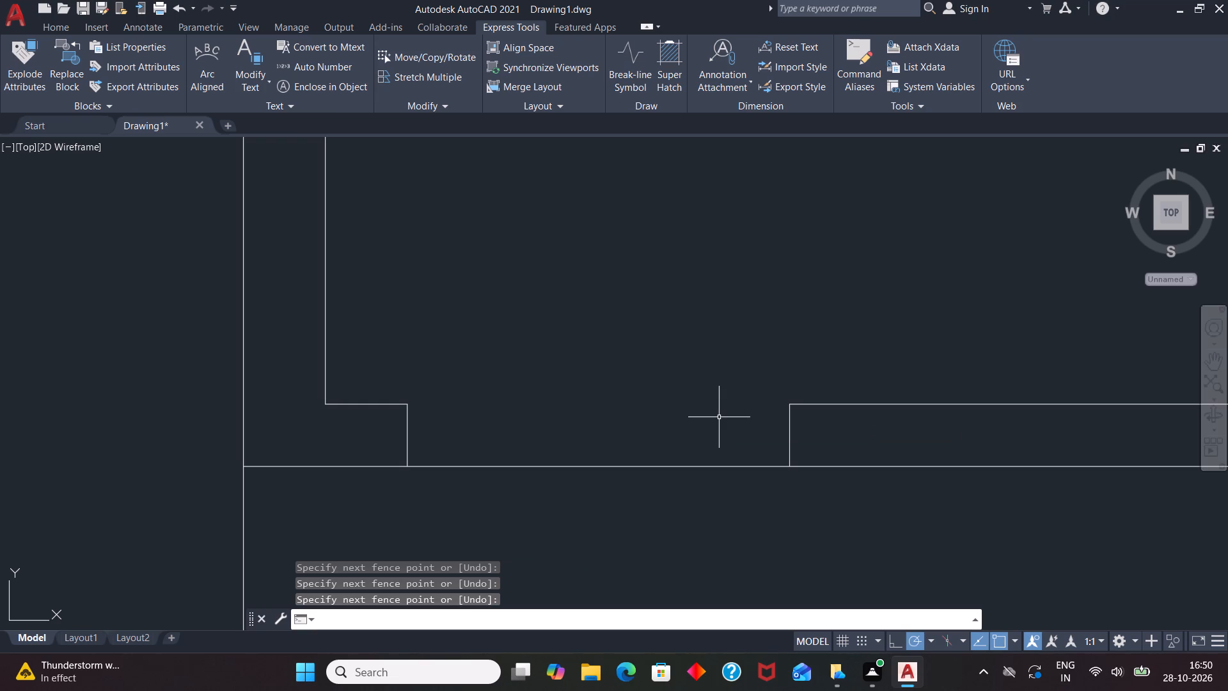
key(space)
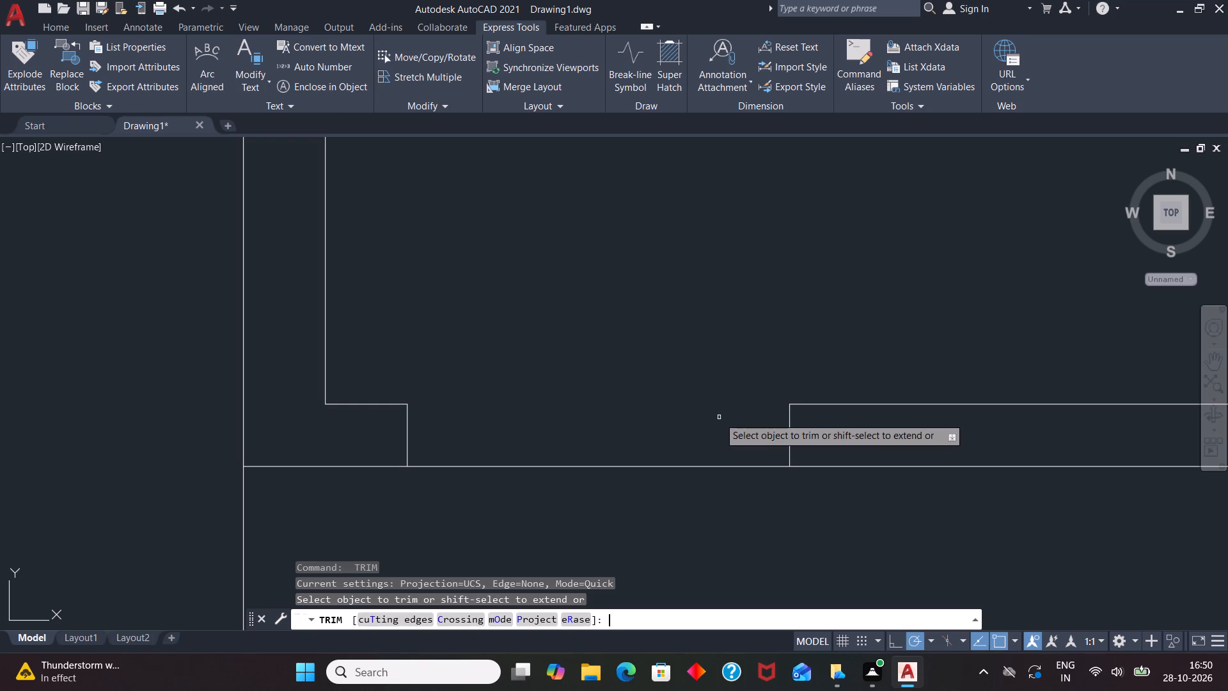
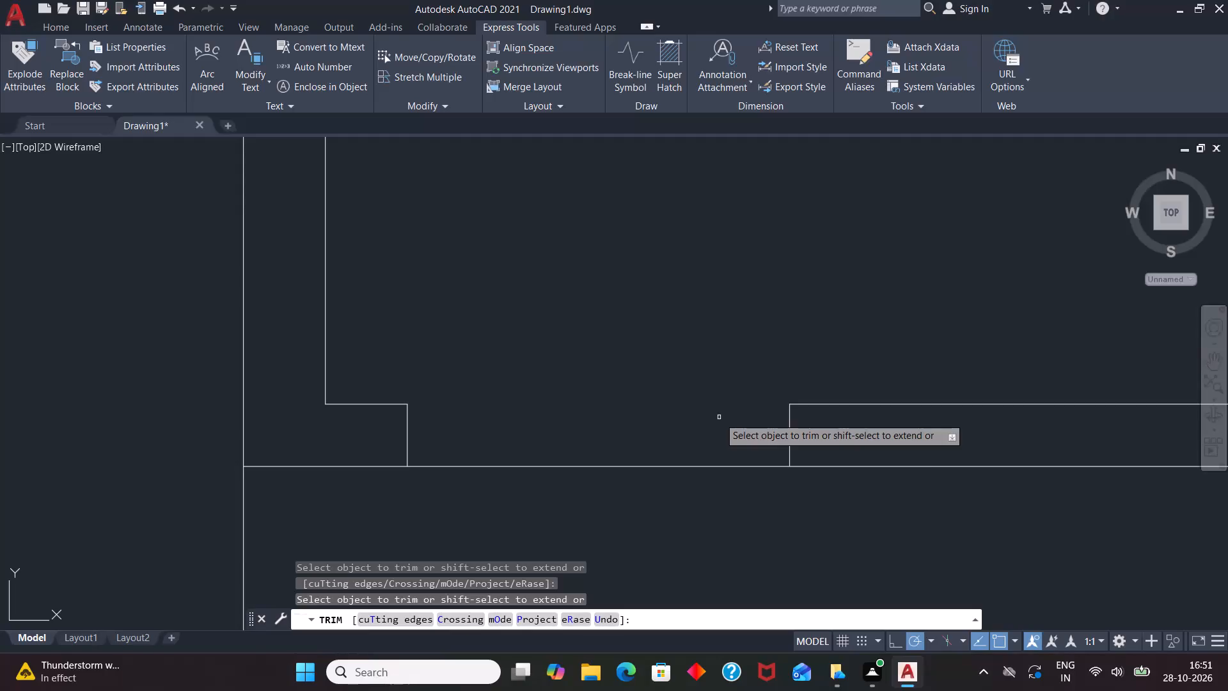
Break the right exterior wall's inner line at the lower face of the partition below the middle right room.
key(space)
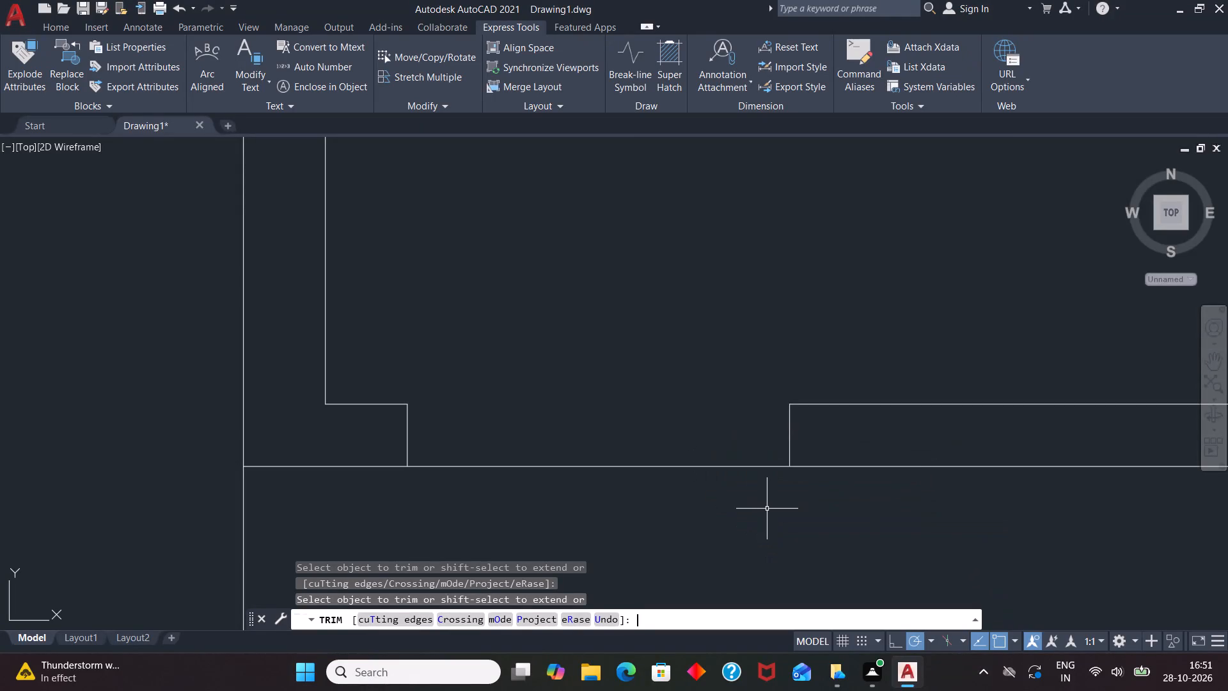
scroll(552, 260, down, 2)
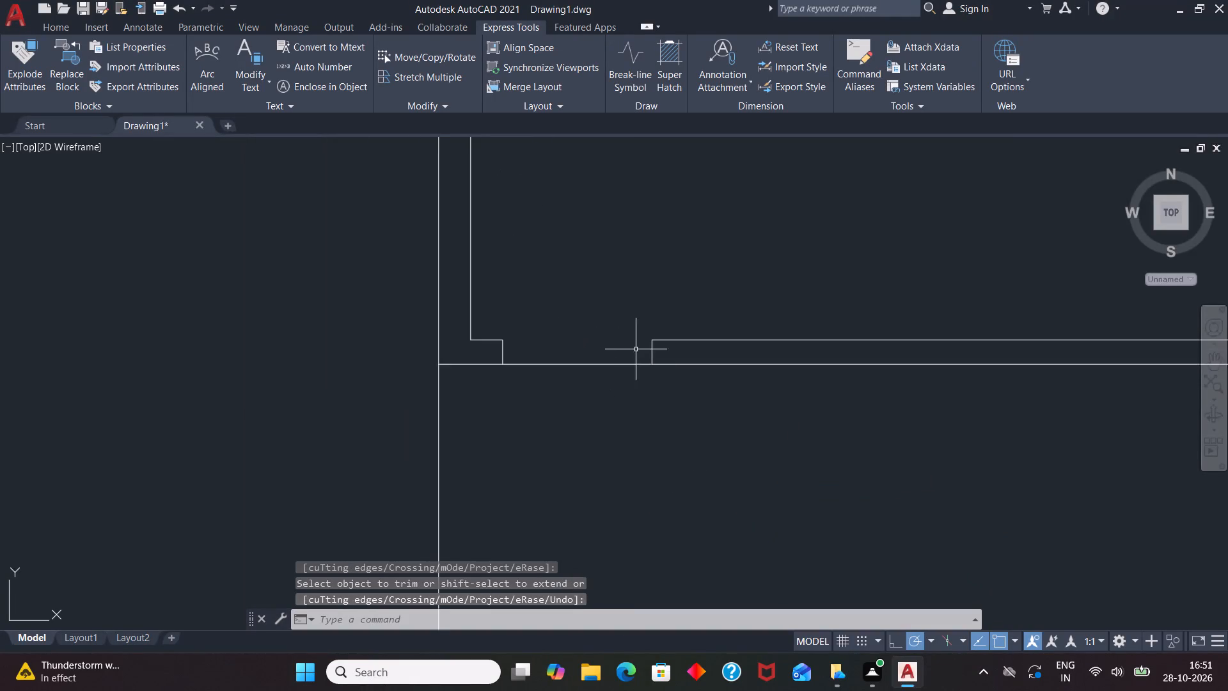
scroll(644, 376, down, 4)
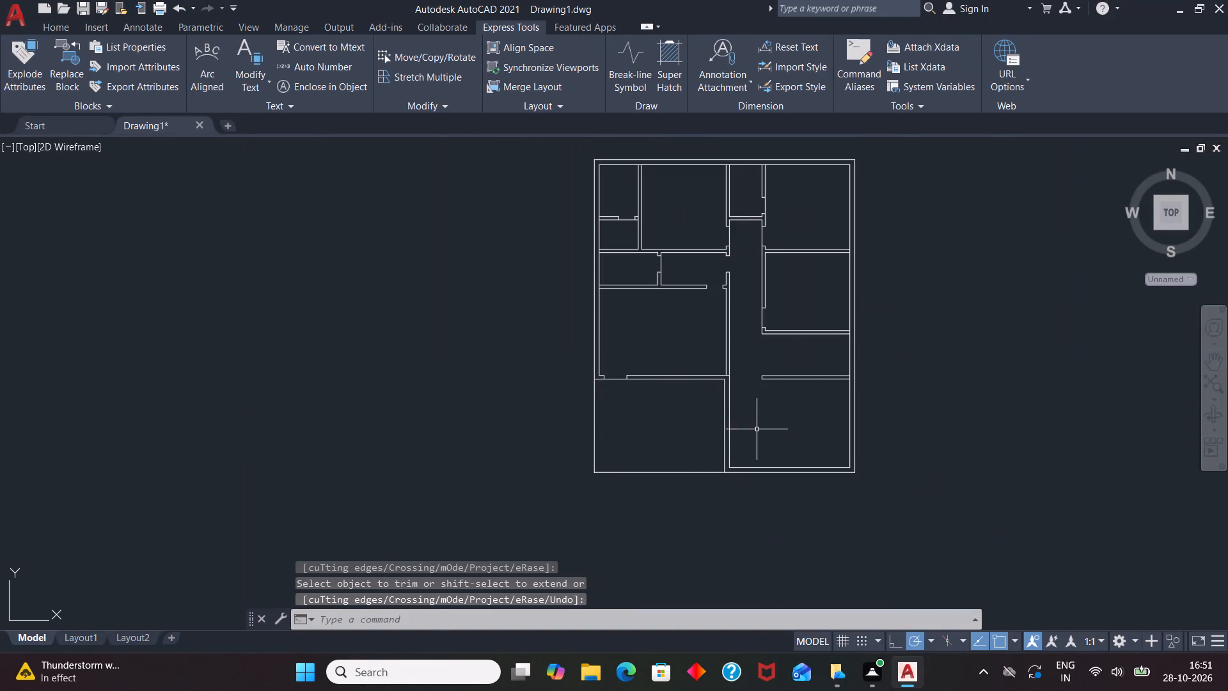
scroll(759, 429, up, 1)
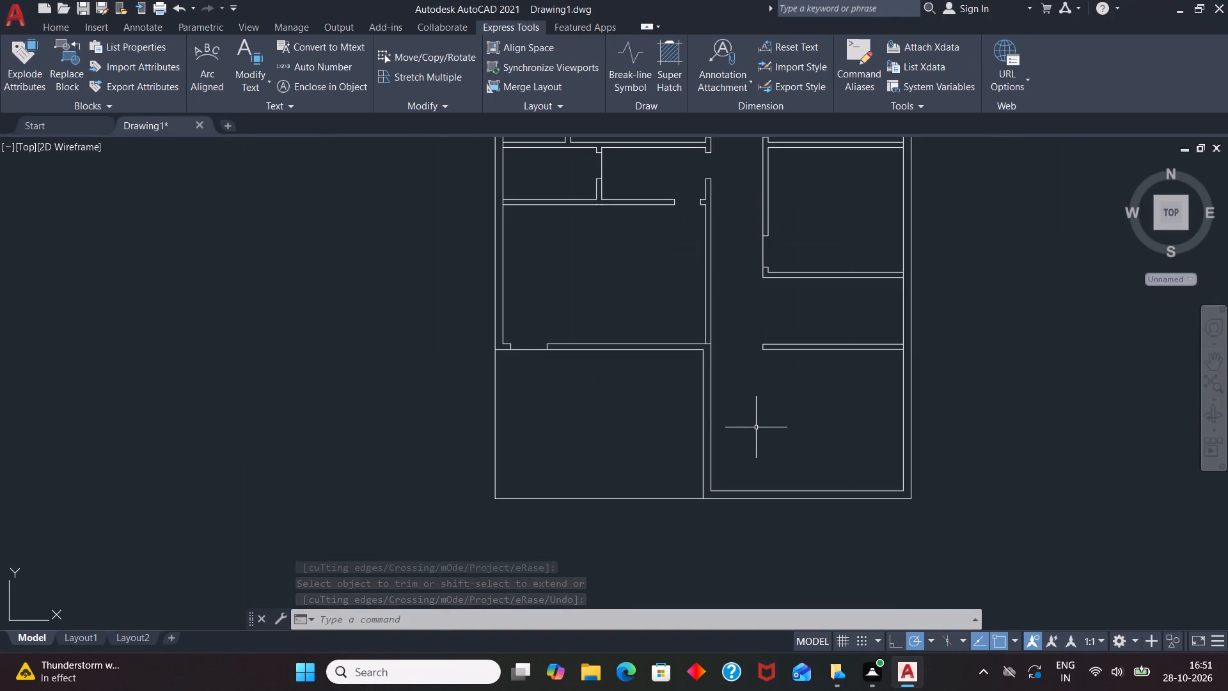
scroll(741, 475, down, 1)
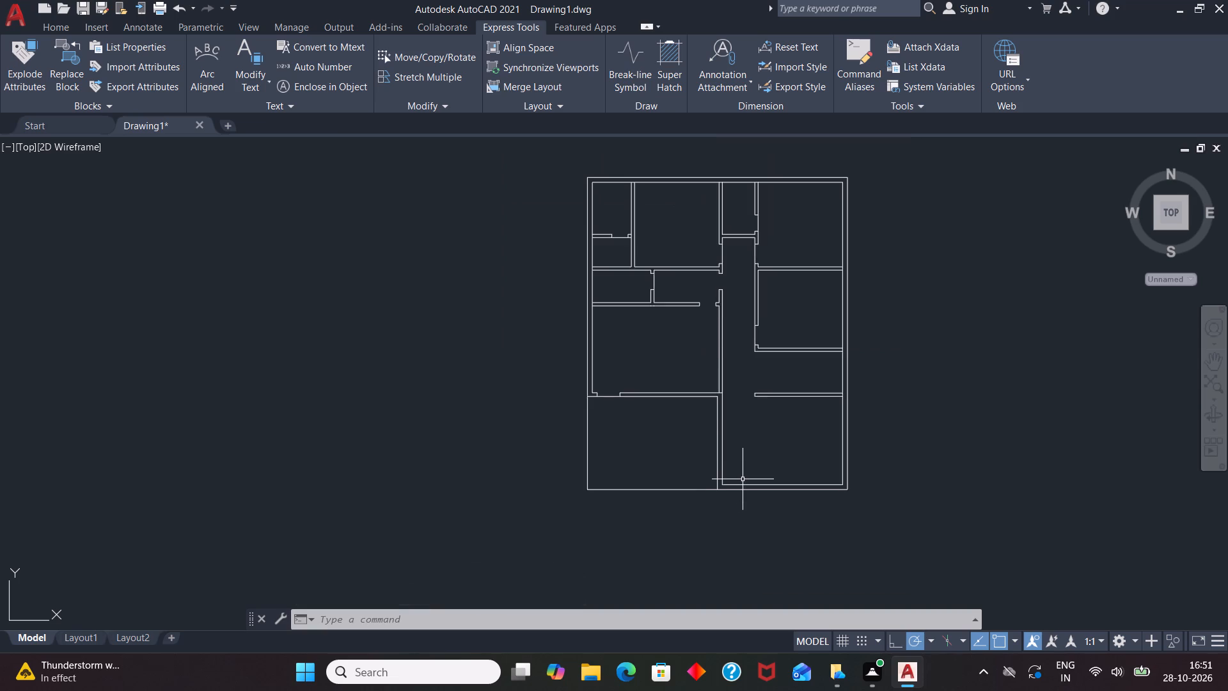
scroll(744, 482, down, 1)
scroll(776, 383, up, 1)
scroll(813, 462, up, 2)
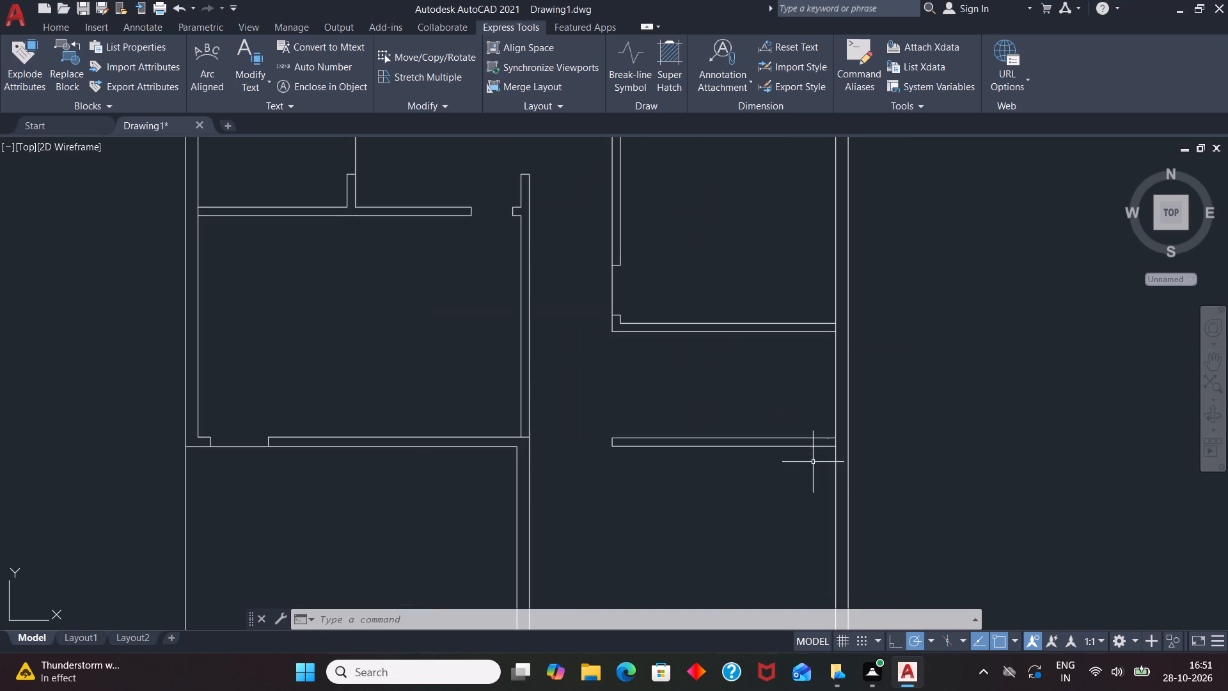
text(BR)
click(927, 470)
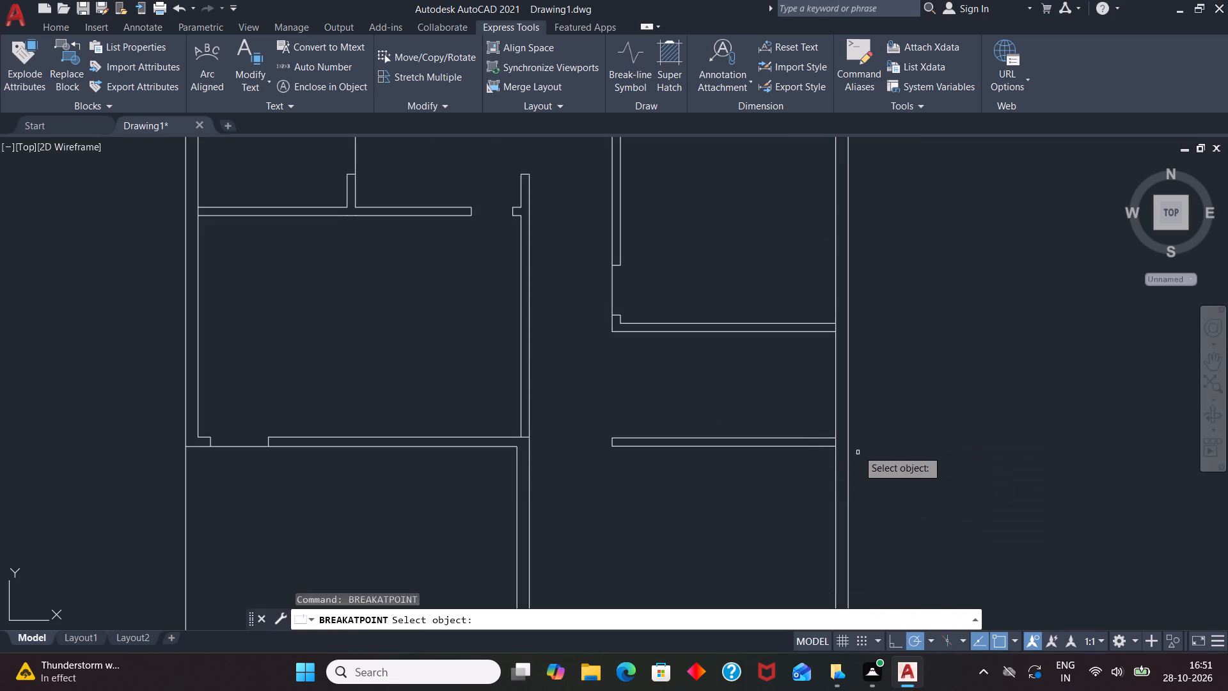
click(834, 387)
click(837, 330)
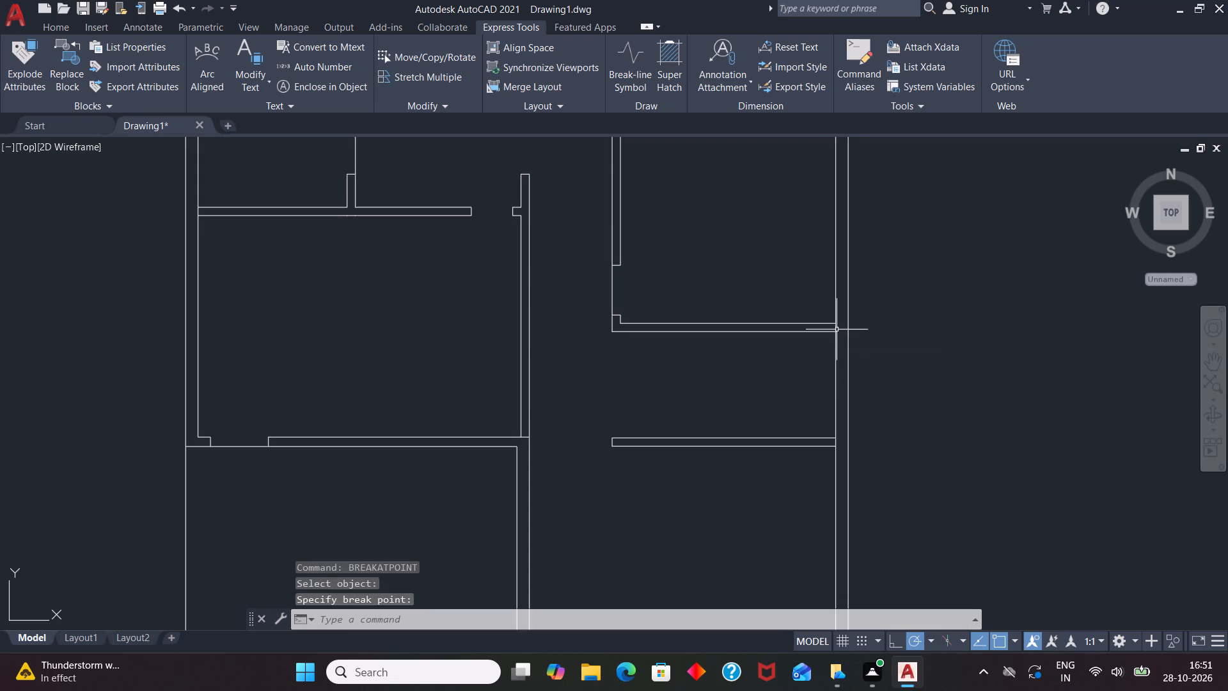
Break the same inner wall line again at the upper face of the next partition below.
key(b)
key(r)
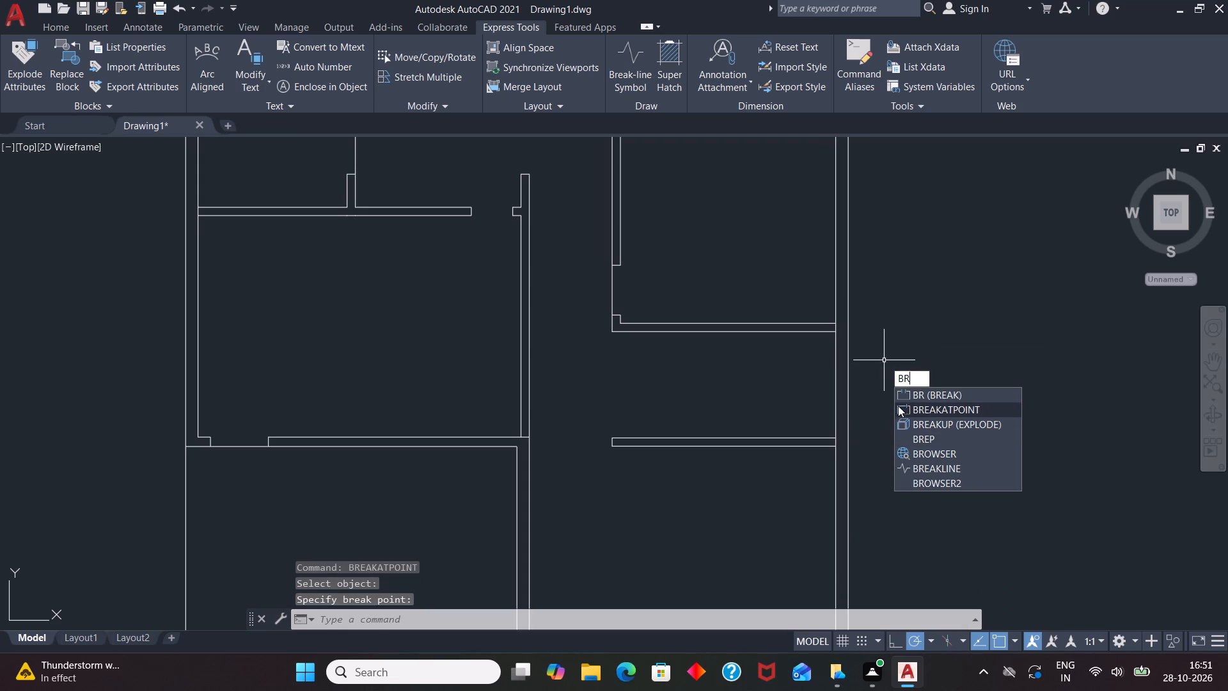
click(902, 406)
click(836, 399)
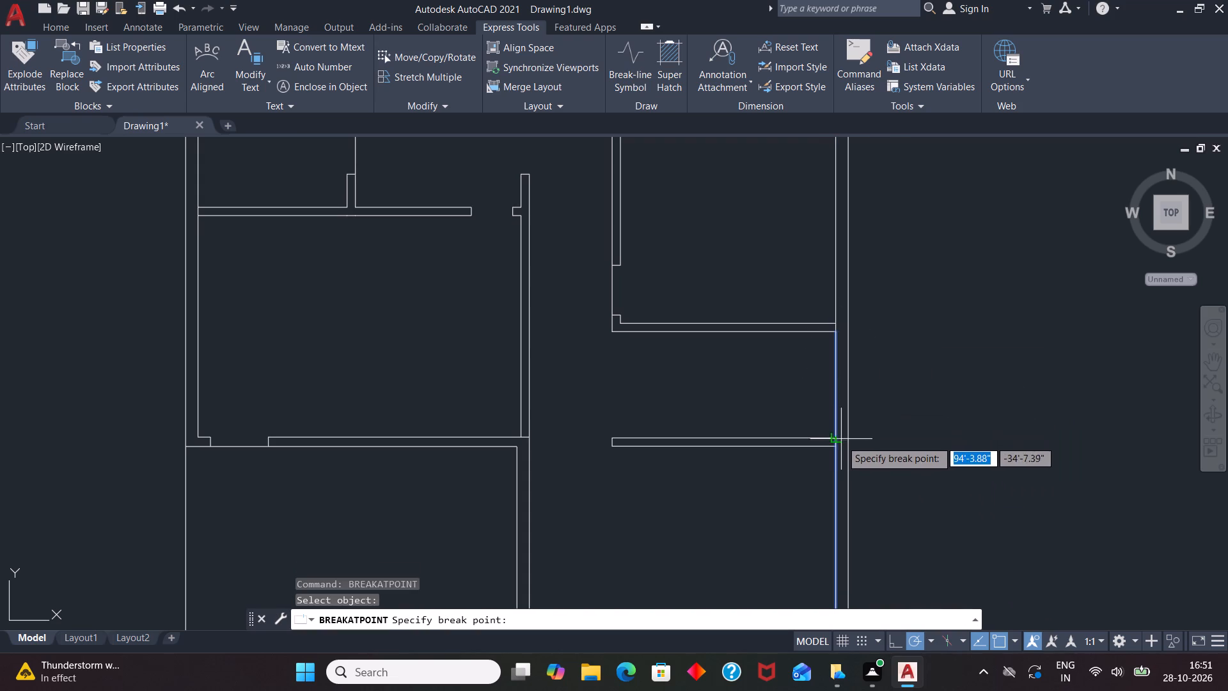
click(837, 438)
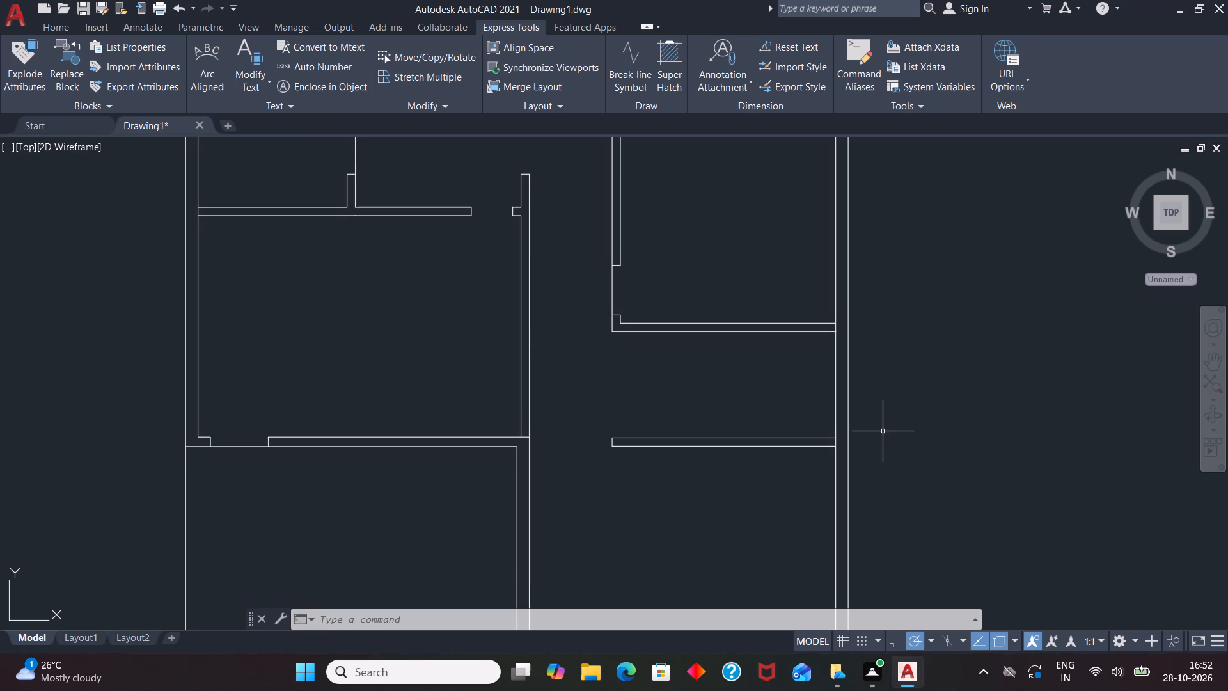
Offset the isolated wall segment between the two partitions 3' inward, toward the corridor.
key(o)
key(Return)
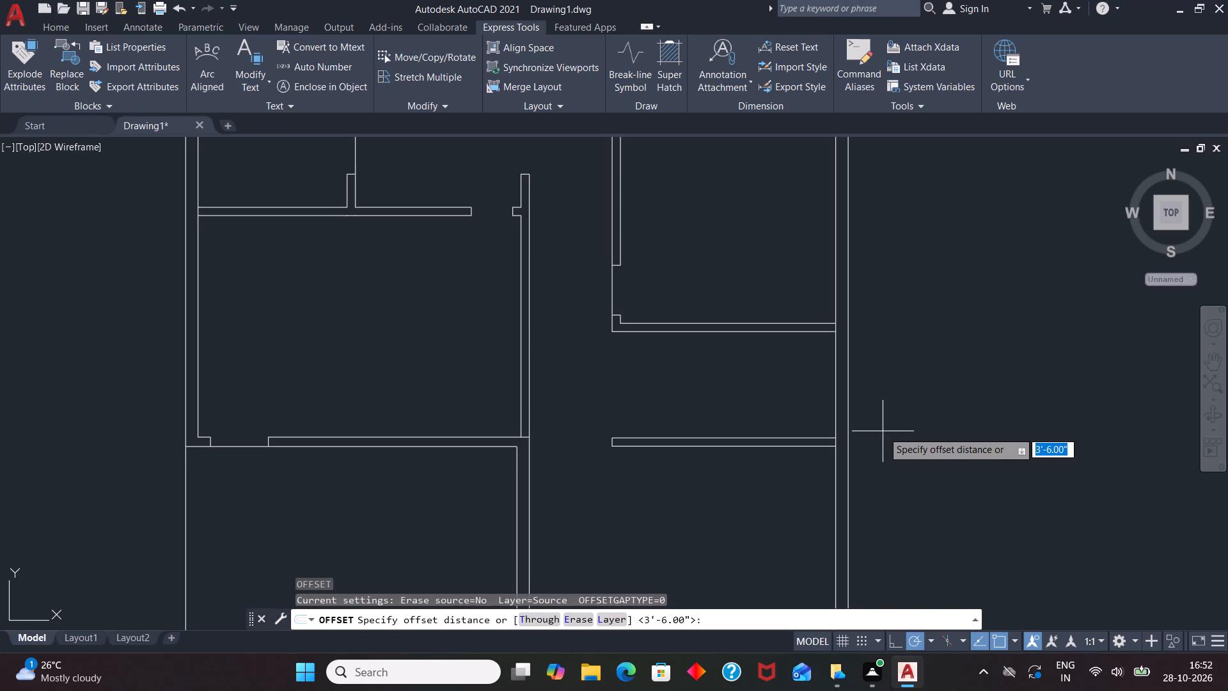
text(3')
key(Return)
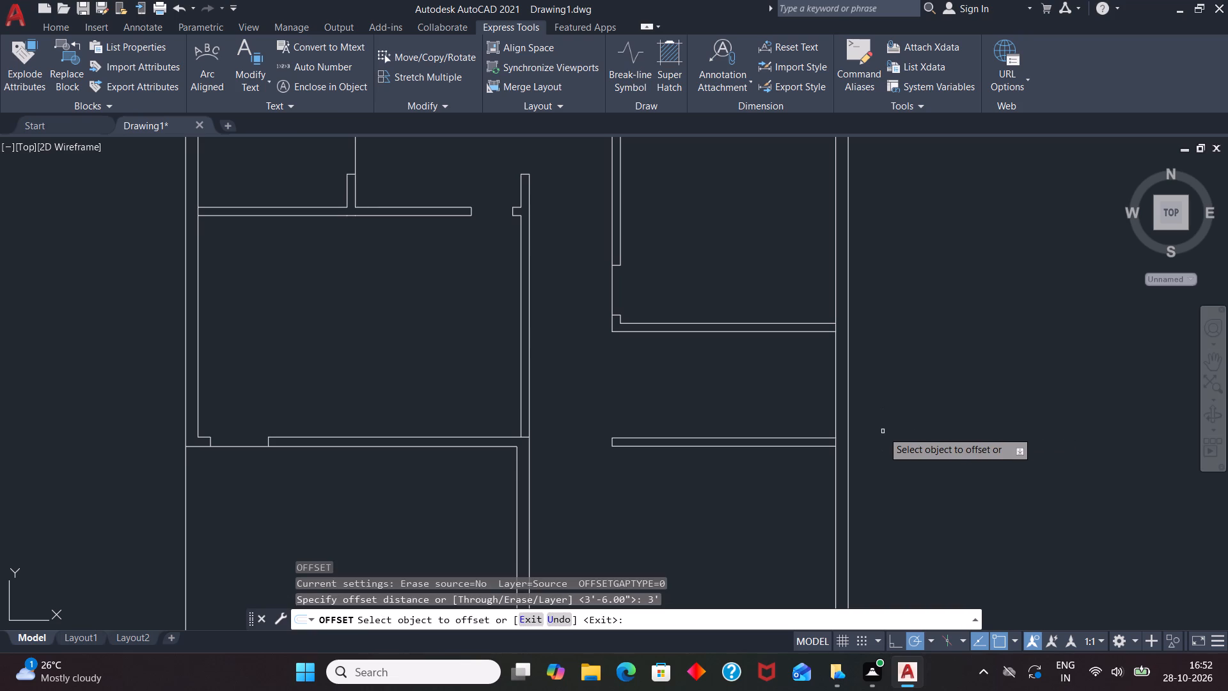
click(835, 419)
click(784, 425)
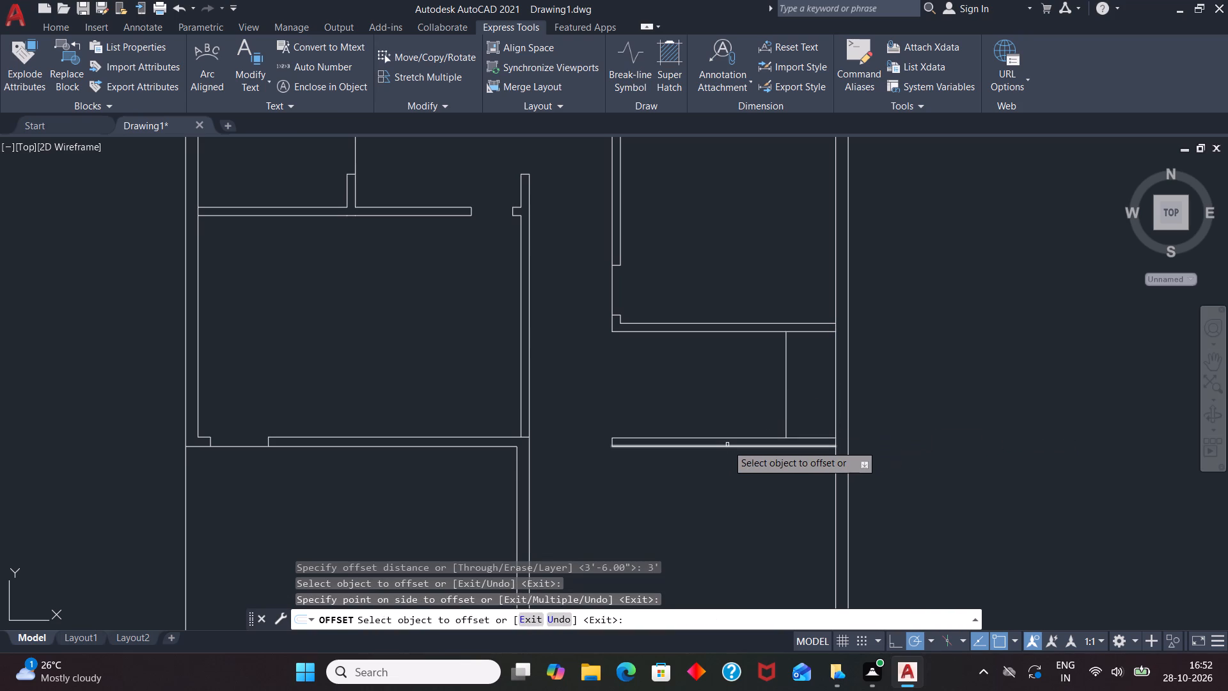
key(space)
Draw a vertical line about 6'-5" long between the two partitions, near the corridor end of the space.
text(L)
key(Return)
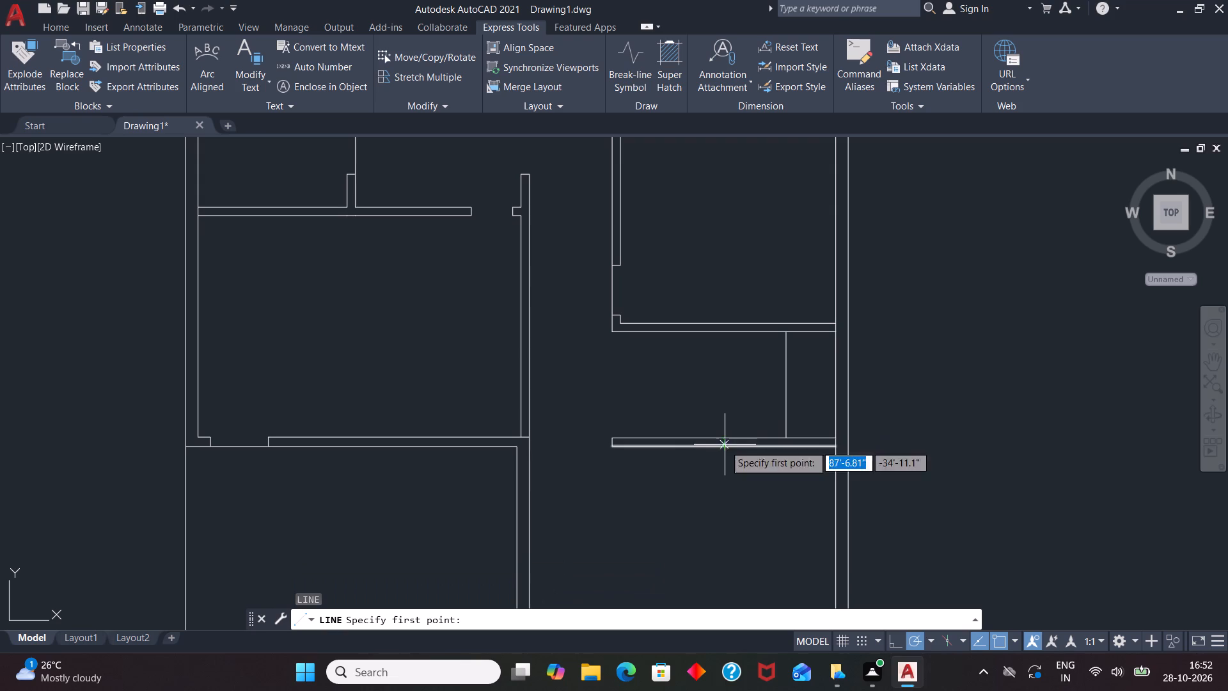
scroll(700, 470, down, 1)
scroll(699, 418, up, 3)
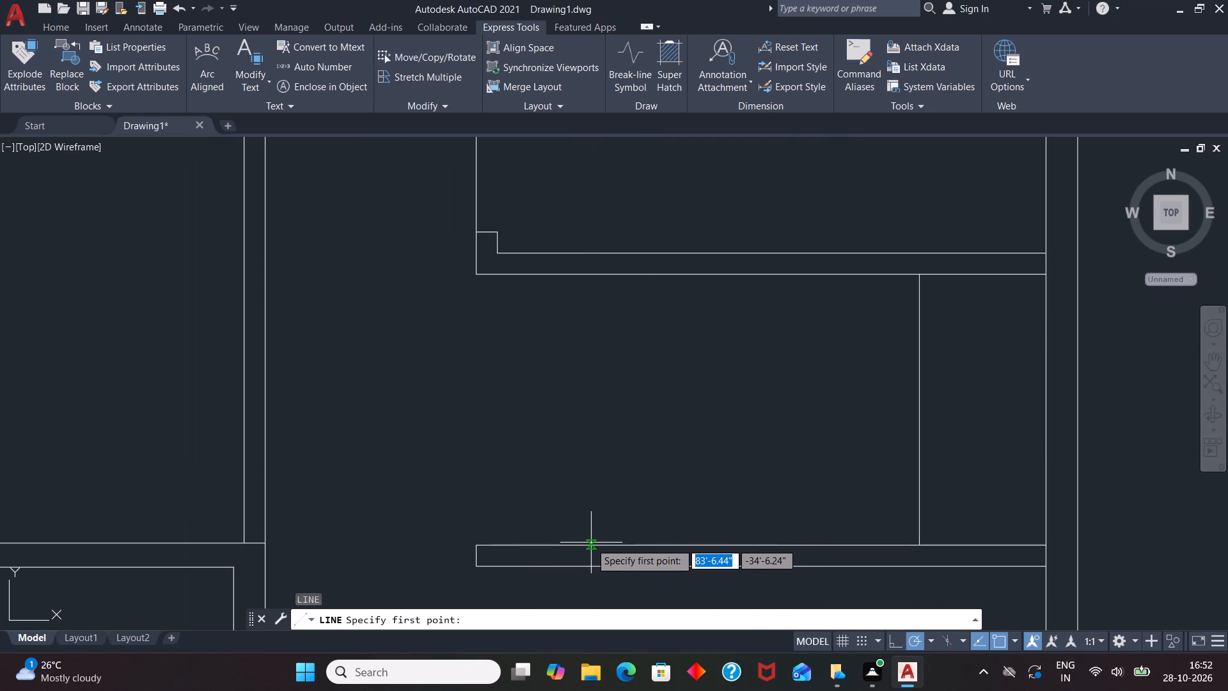
click(557, 544)
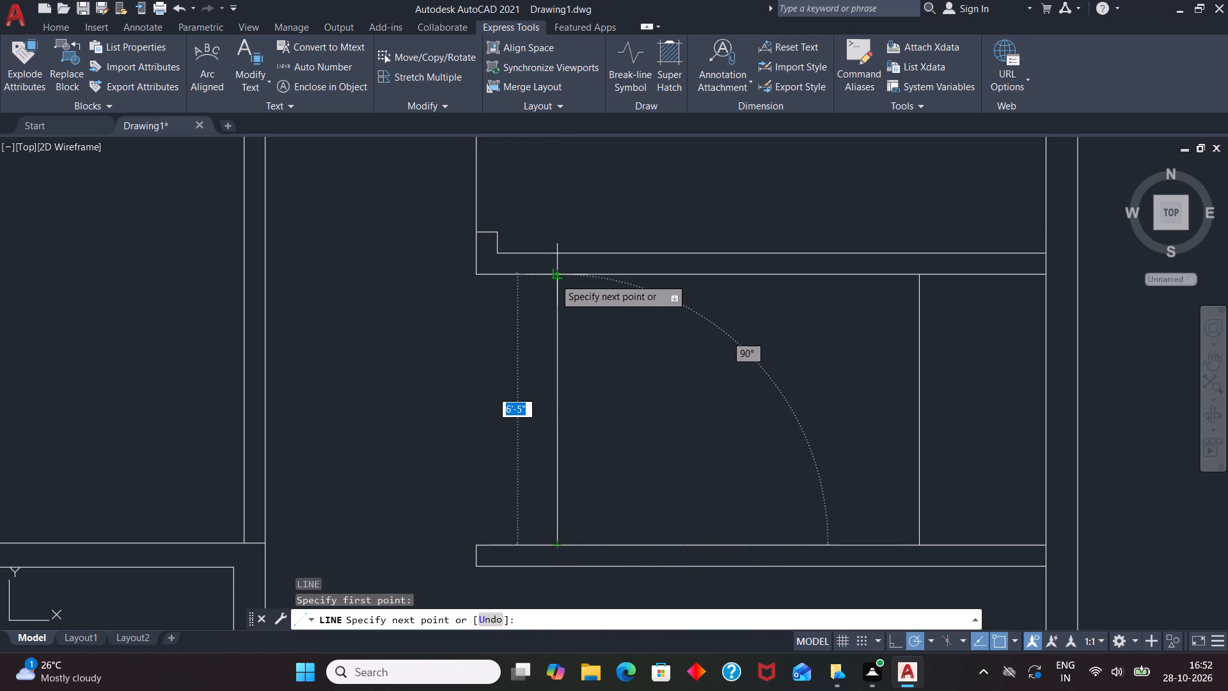
click(555, 278)
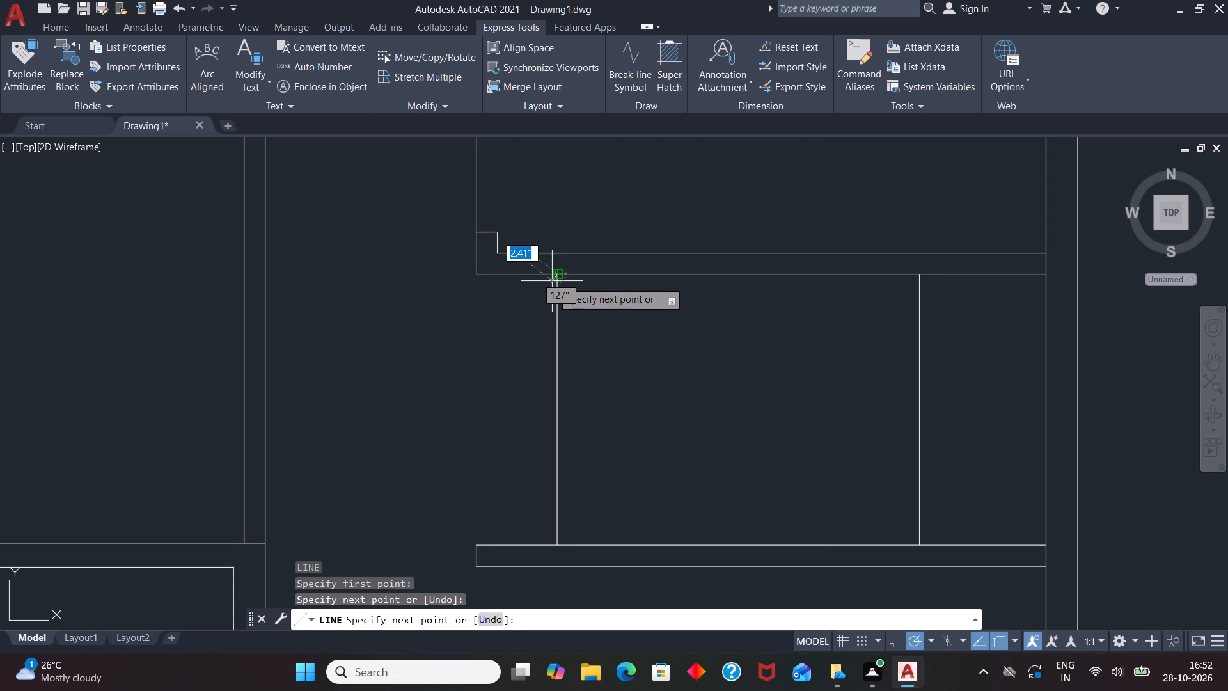
key(space)
Draw a horizontal line joining the midpoints of the two vertical lines between the partitions.
key(l)
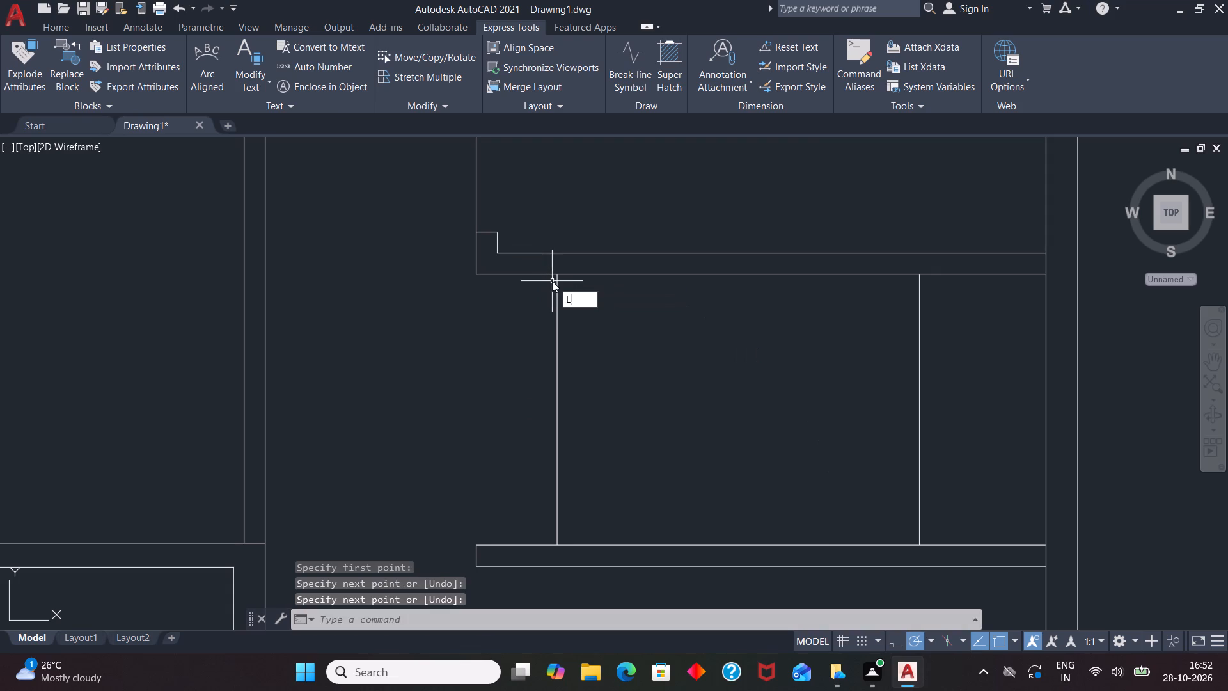
key(Return)
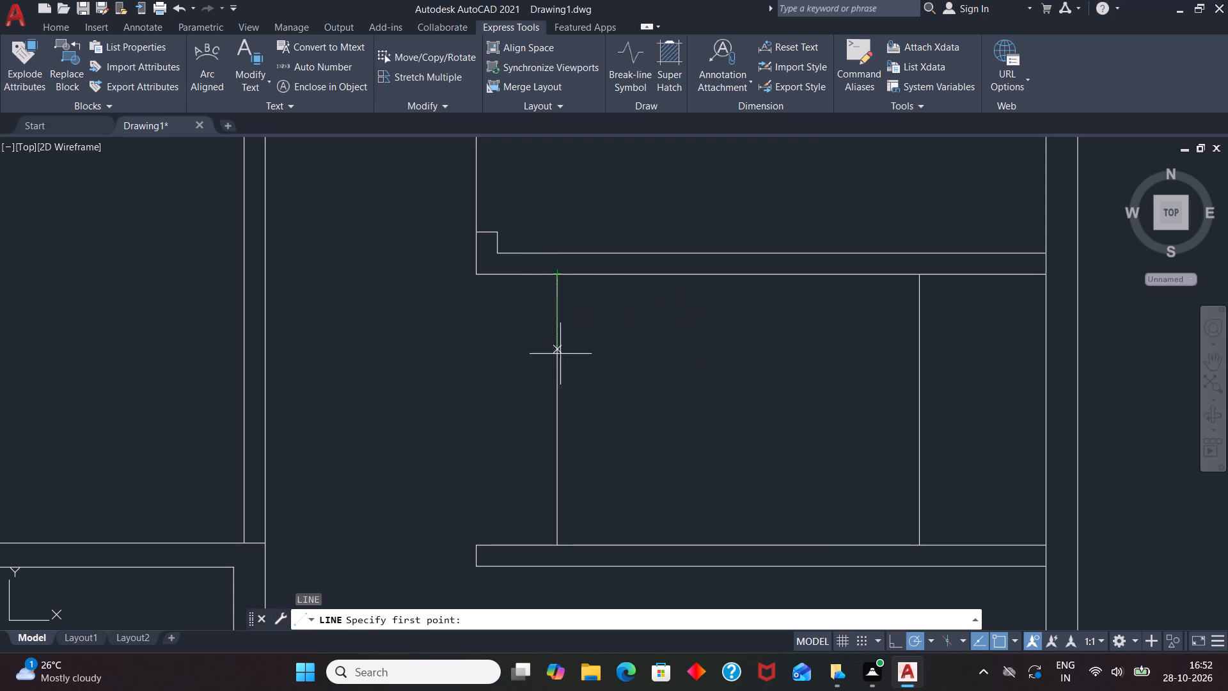
click(559, 409)
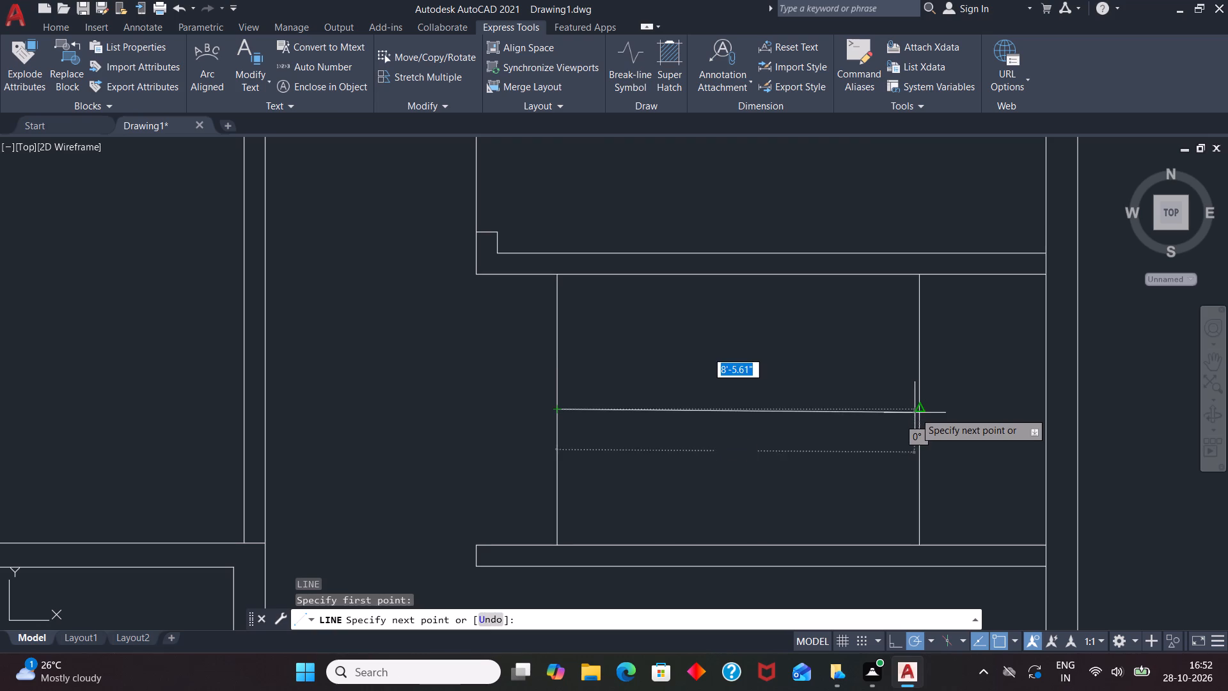
click(916, 406)
key(space)
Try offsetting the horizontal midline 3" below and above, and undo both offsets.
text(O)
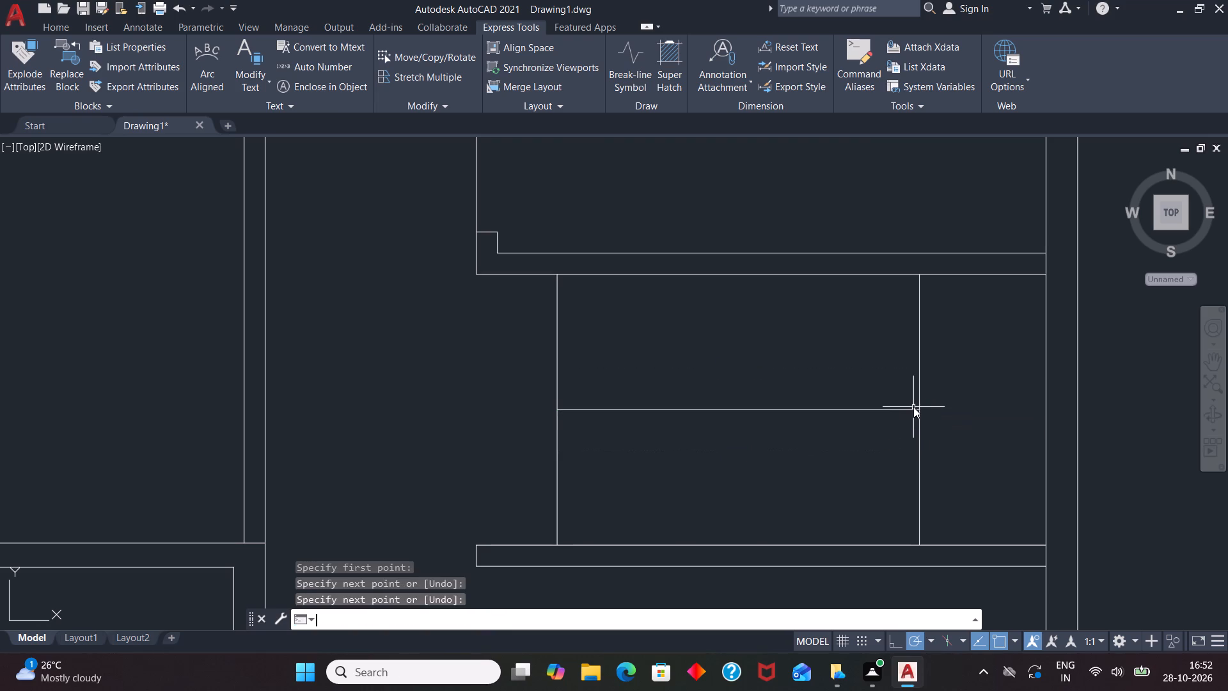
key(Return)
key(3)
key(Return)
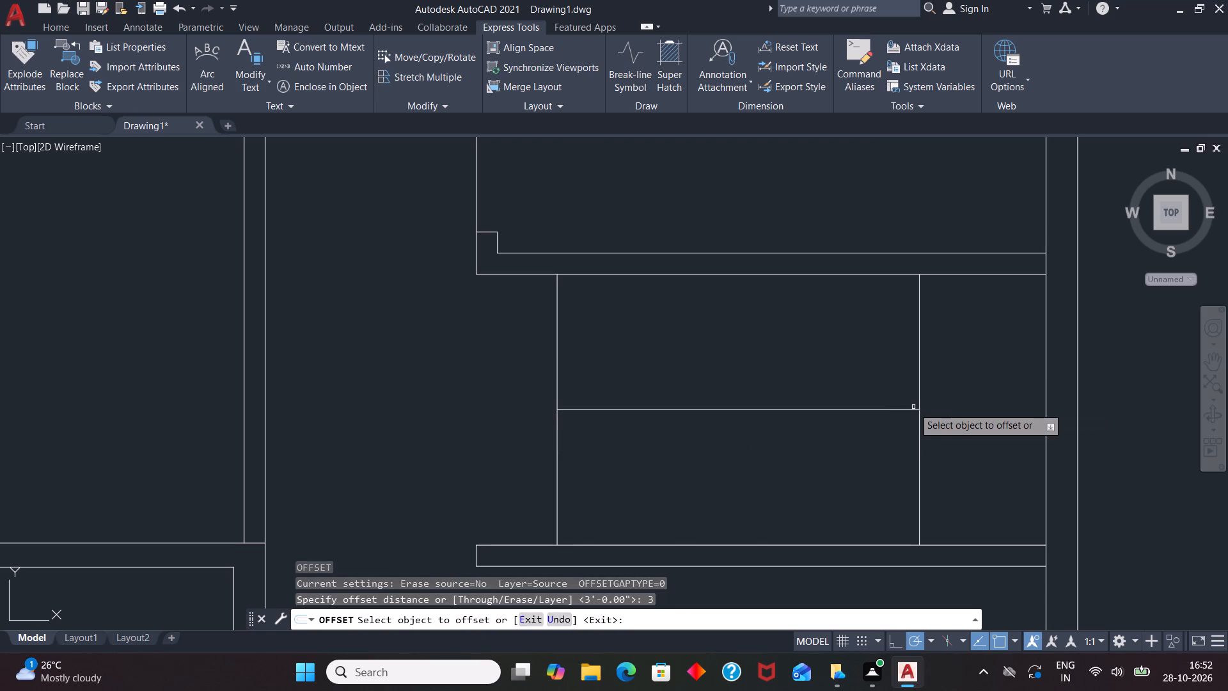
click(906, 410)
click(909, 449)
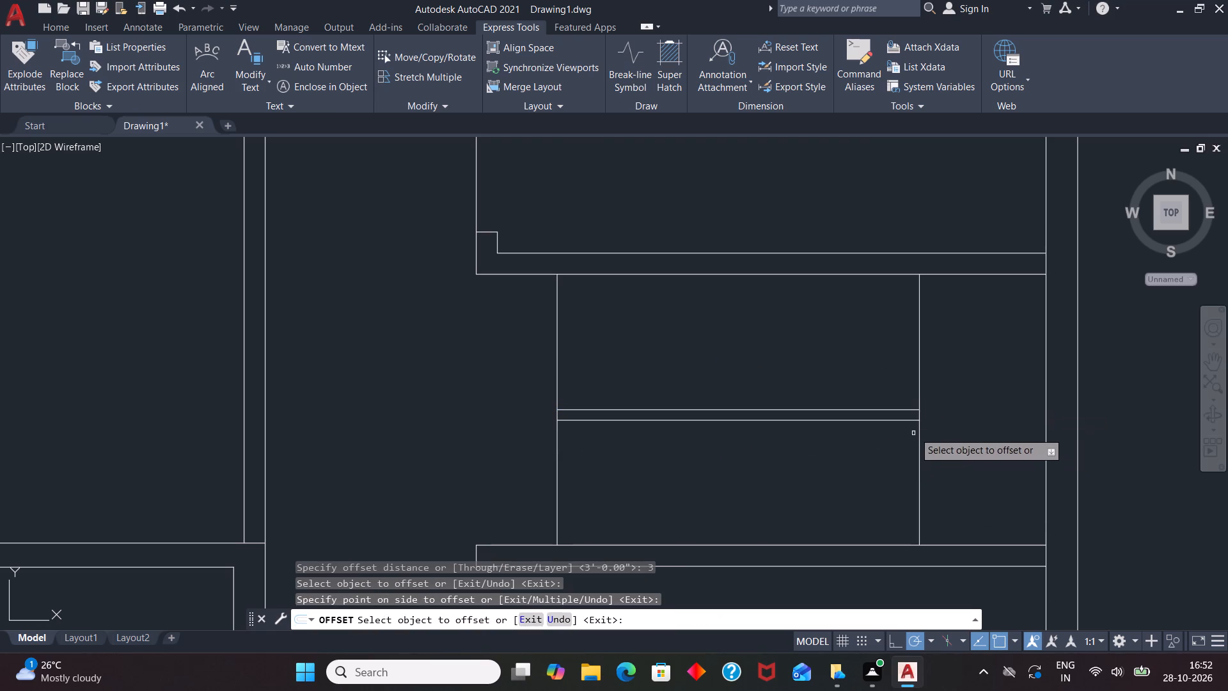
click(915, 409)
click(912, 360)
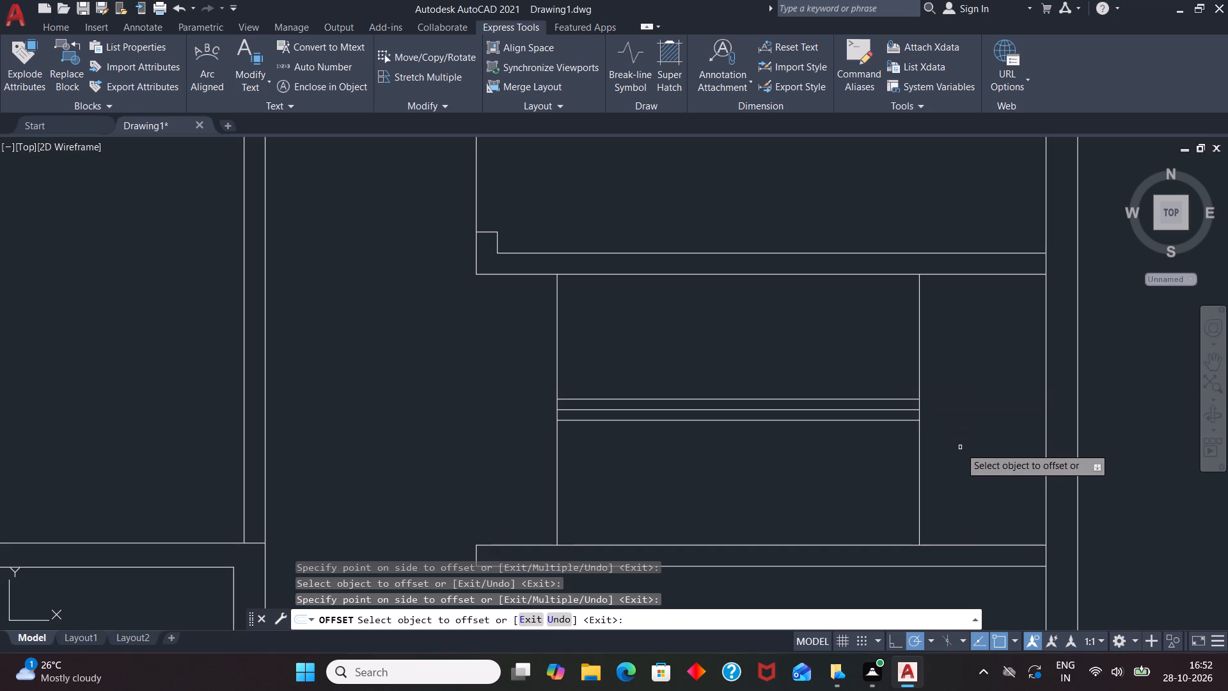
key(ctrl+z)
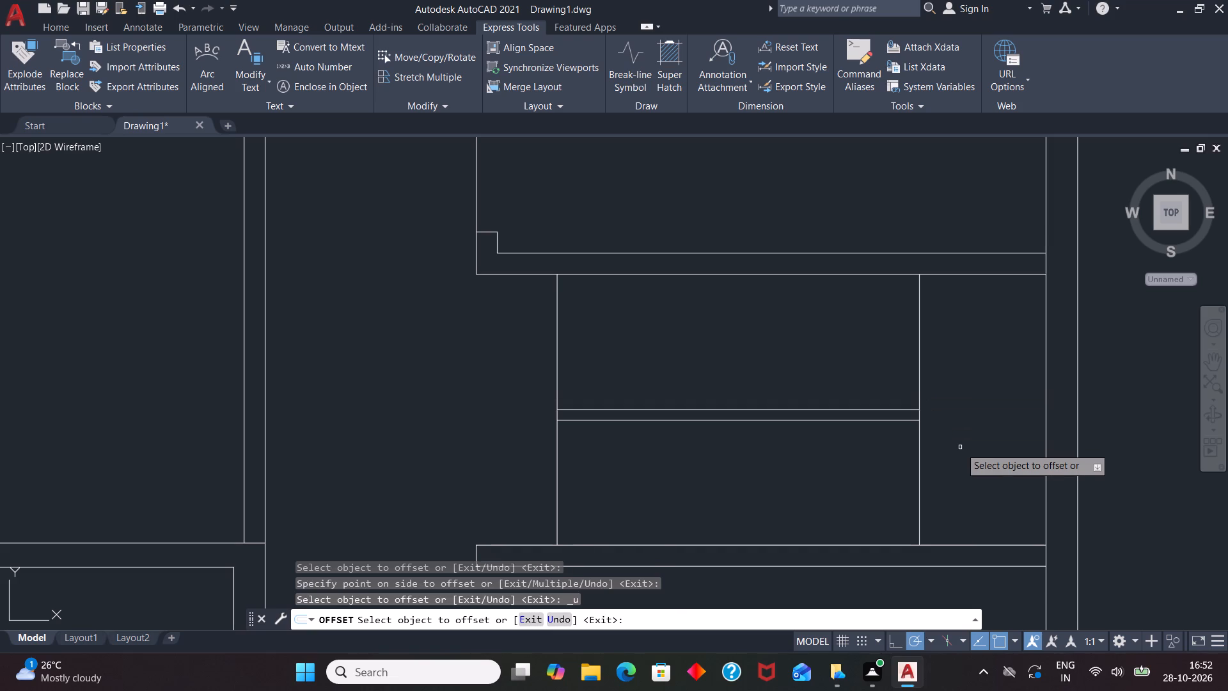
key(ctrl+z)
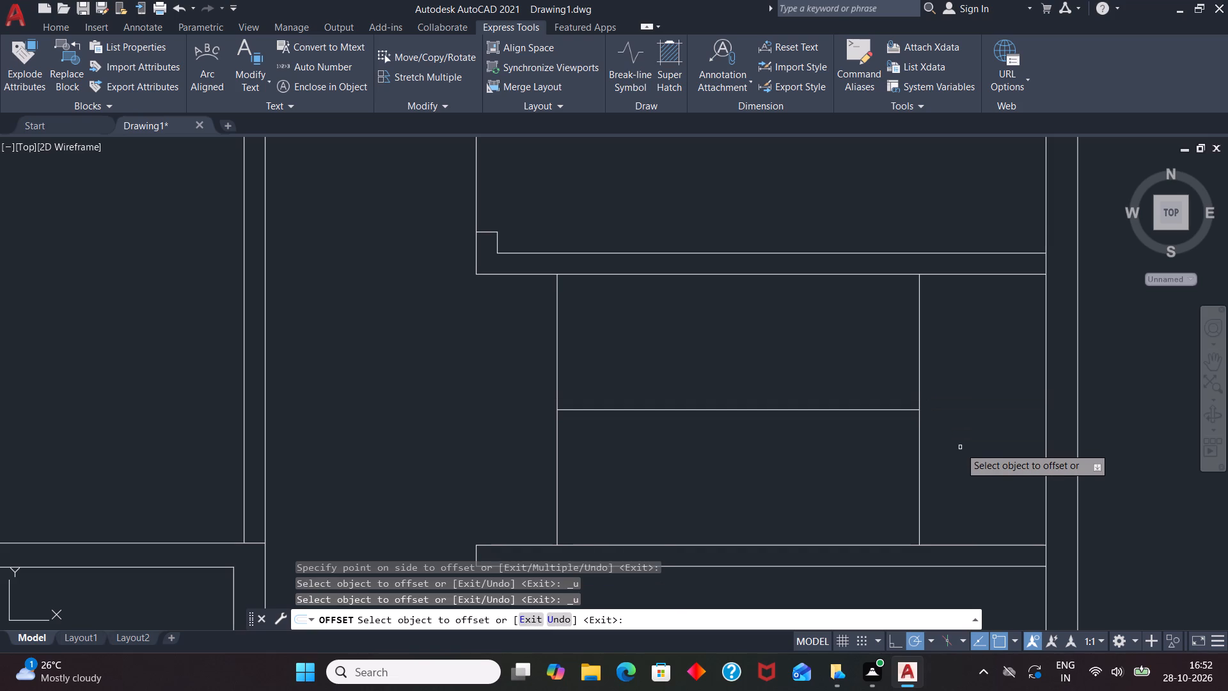
Offset the horizontal midline 2" below and 2" above.
click(888, 409)
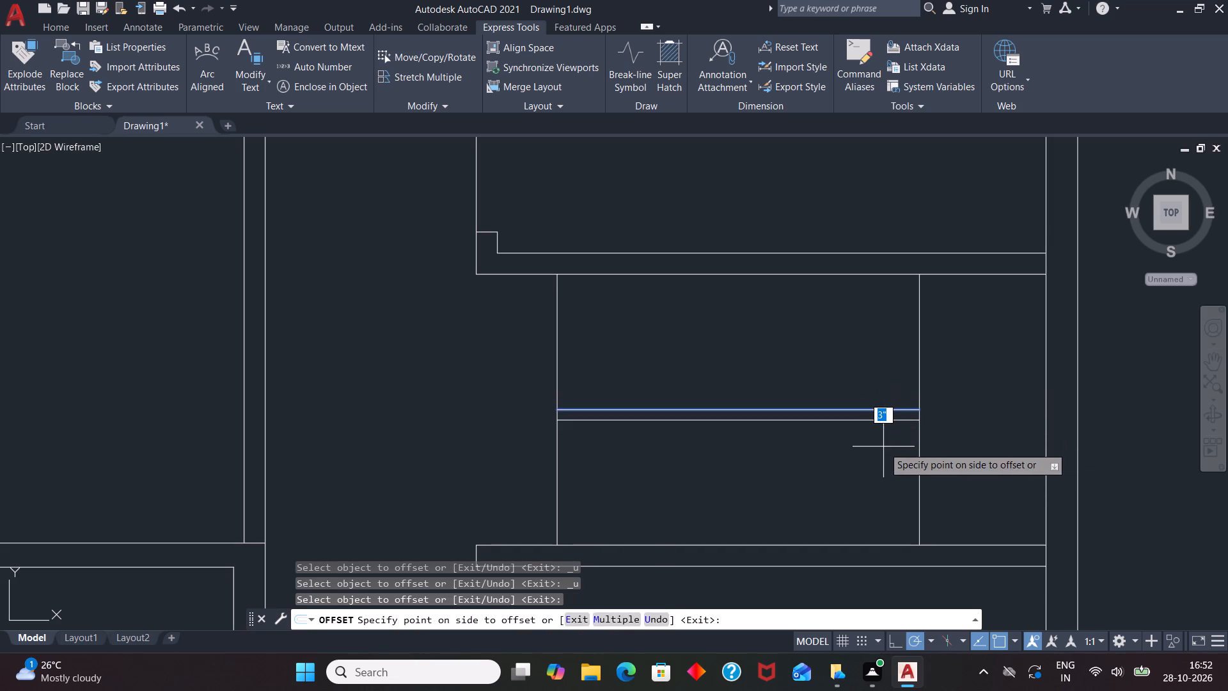
key(2)
key(Return)
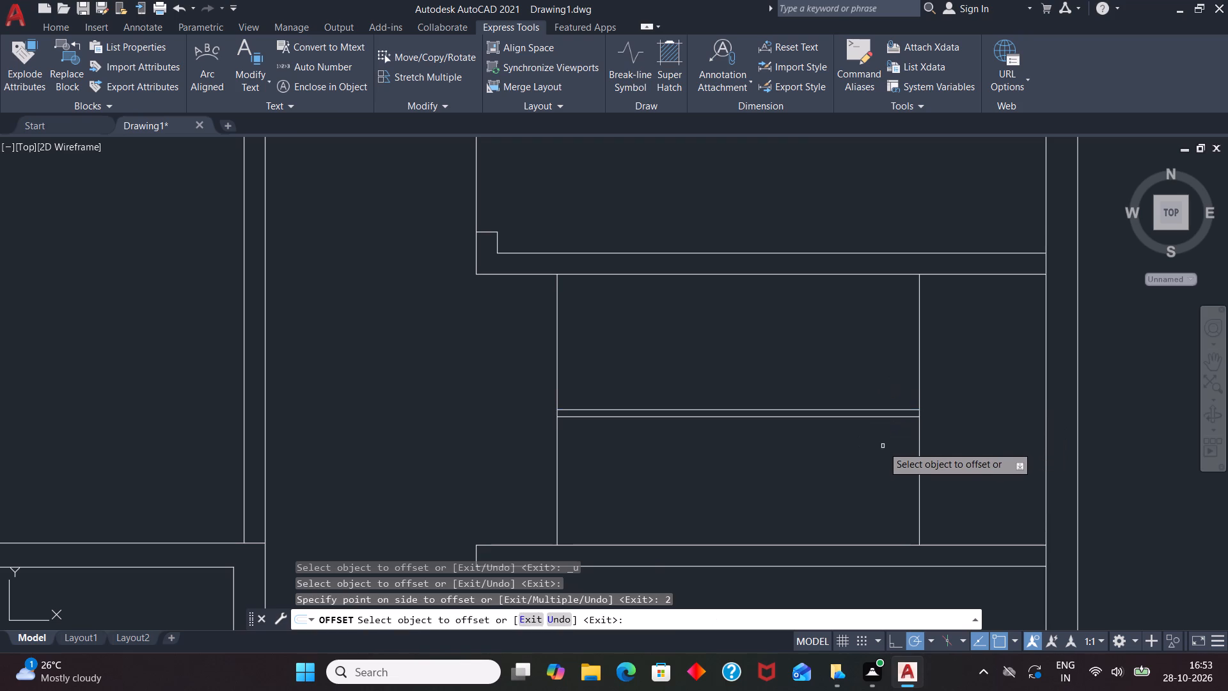
scroll(888, 403, up, 1)
click(886, 412)
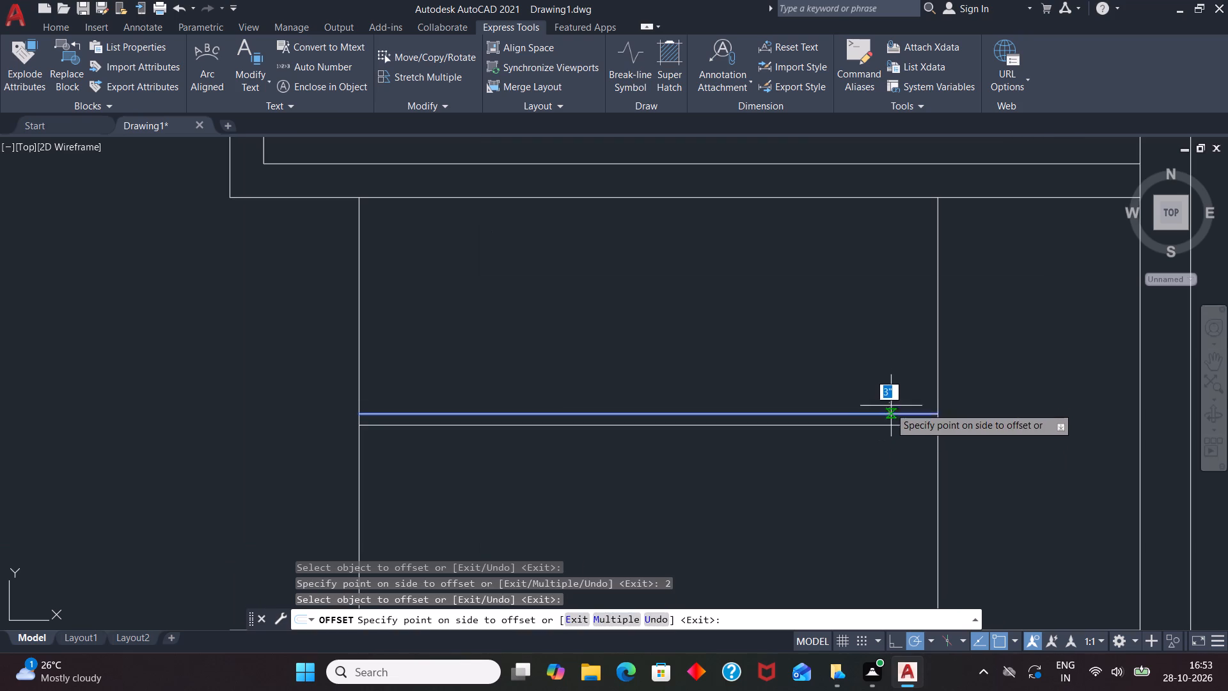
key(2)
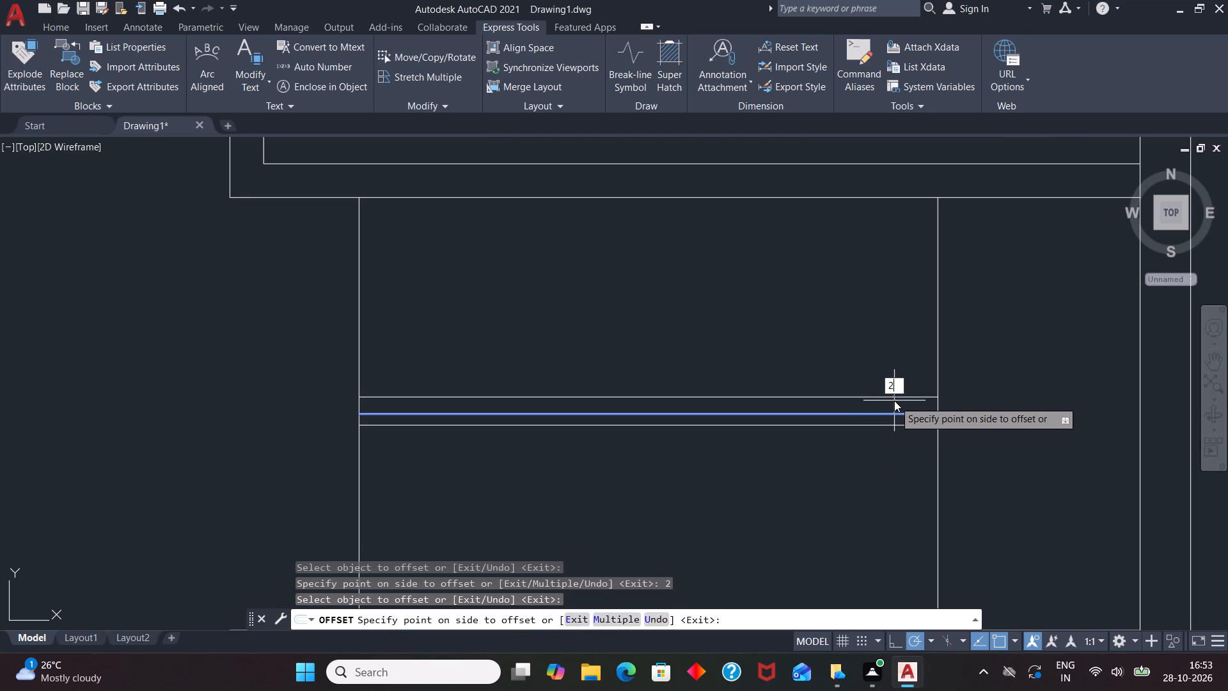
key(Return)
key(space)
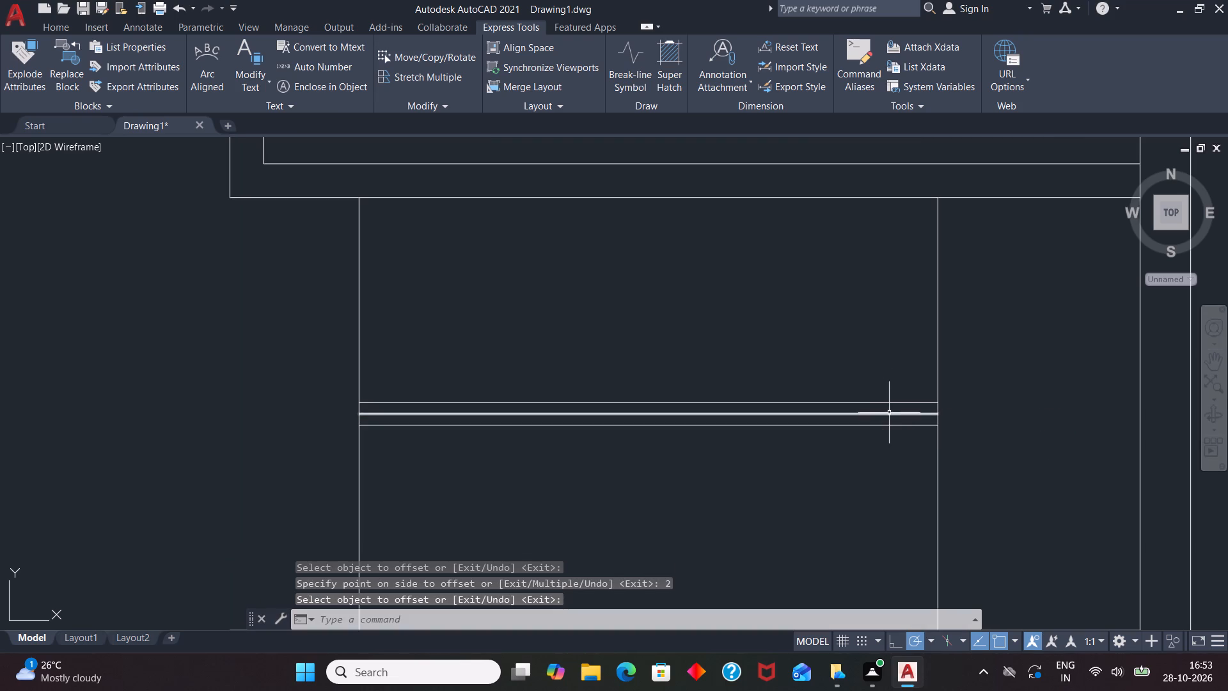
Delete the original horizontal midline between its two offset copies.
click(889, 412)
key(Delete)
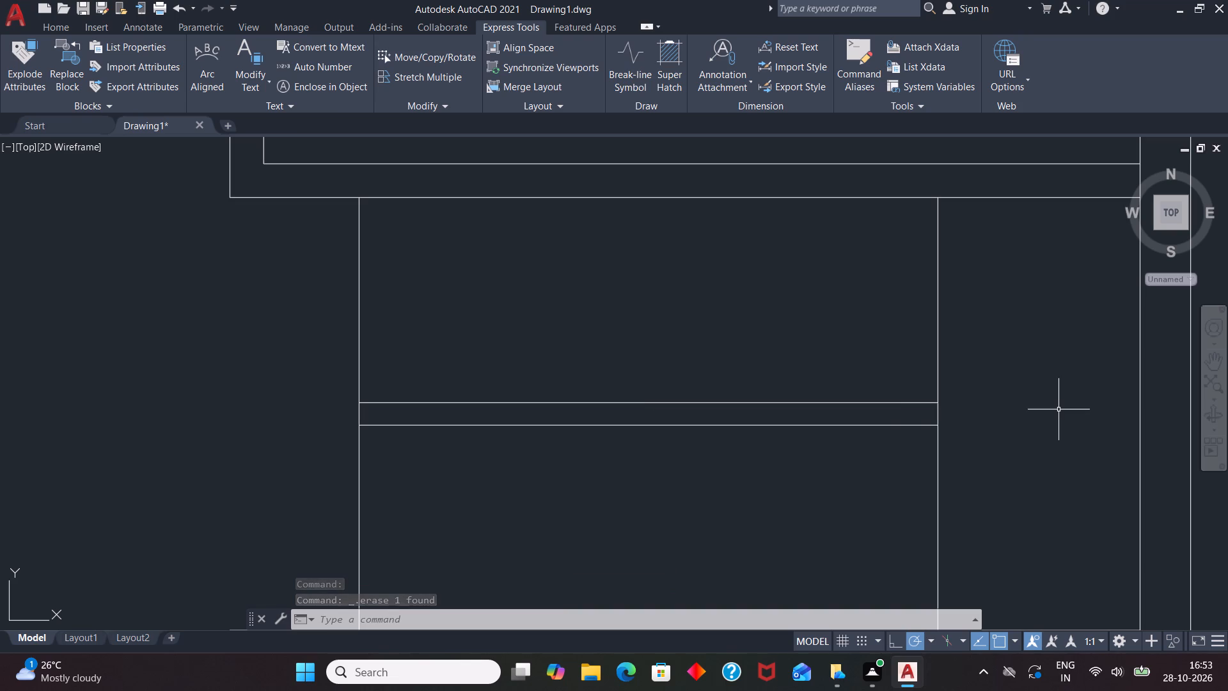
scroll(569, 339, down, 1)
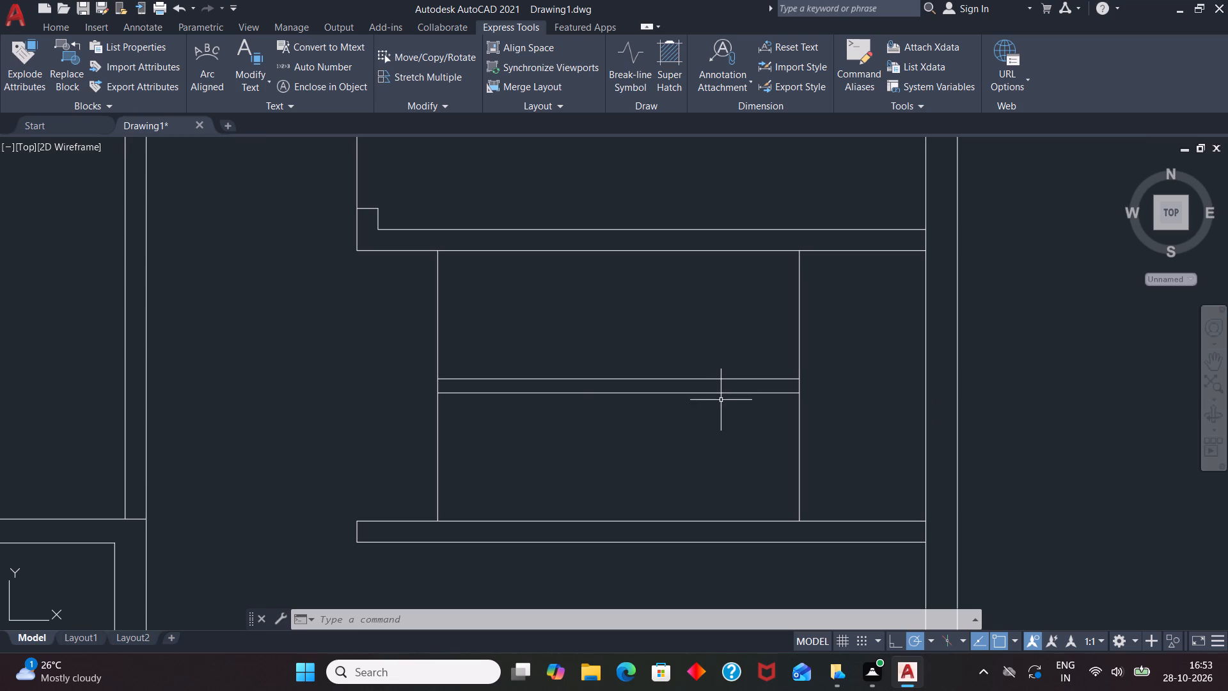
scroll(700, 457, down, 1)
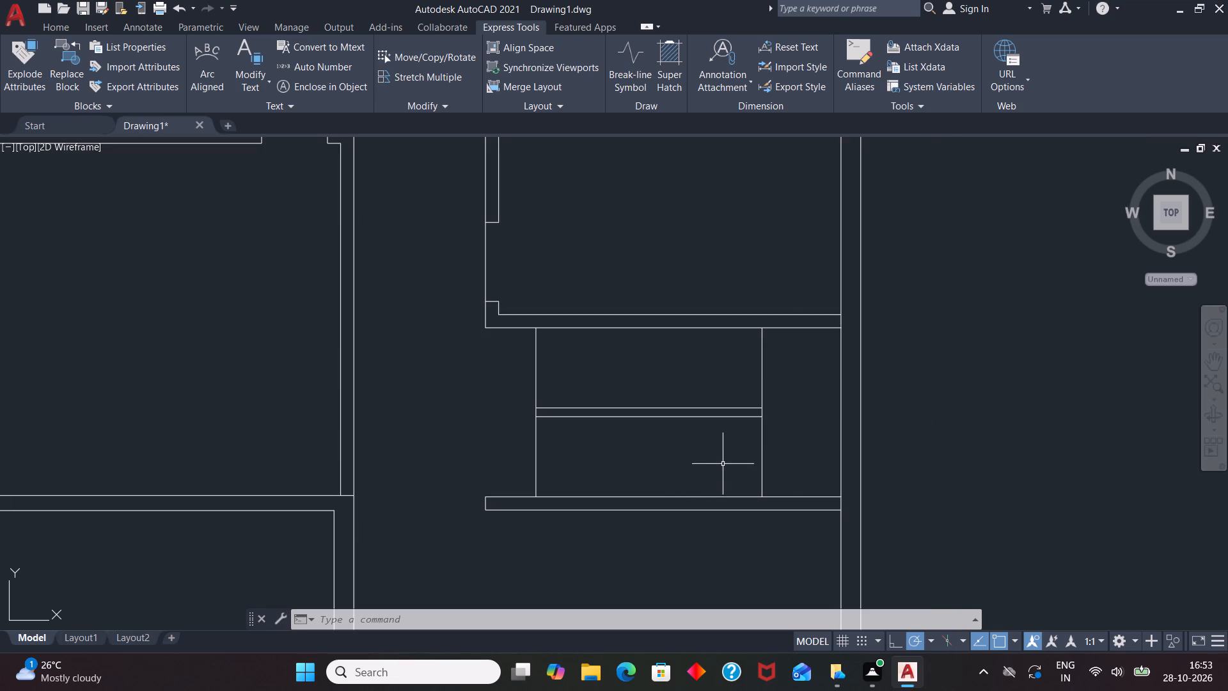
Break the stairwell's right vertical line at its intersections with the upper and lower horizontal midlines.
scroll(699, 439, up, 1)
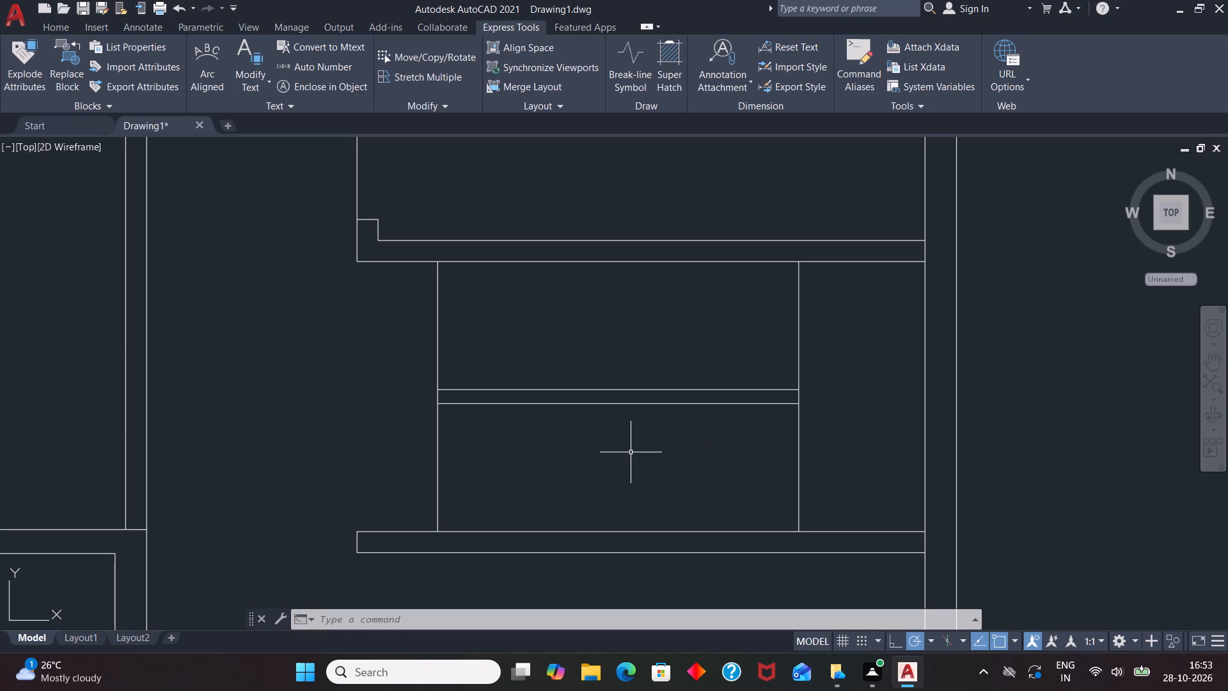
text(BR)
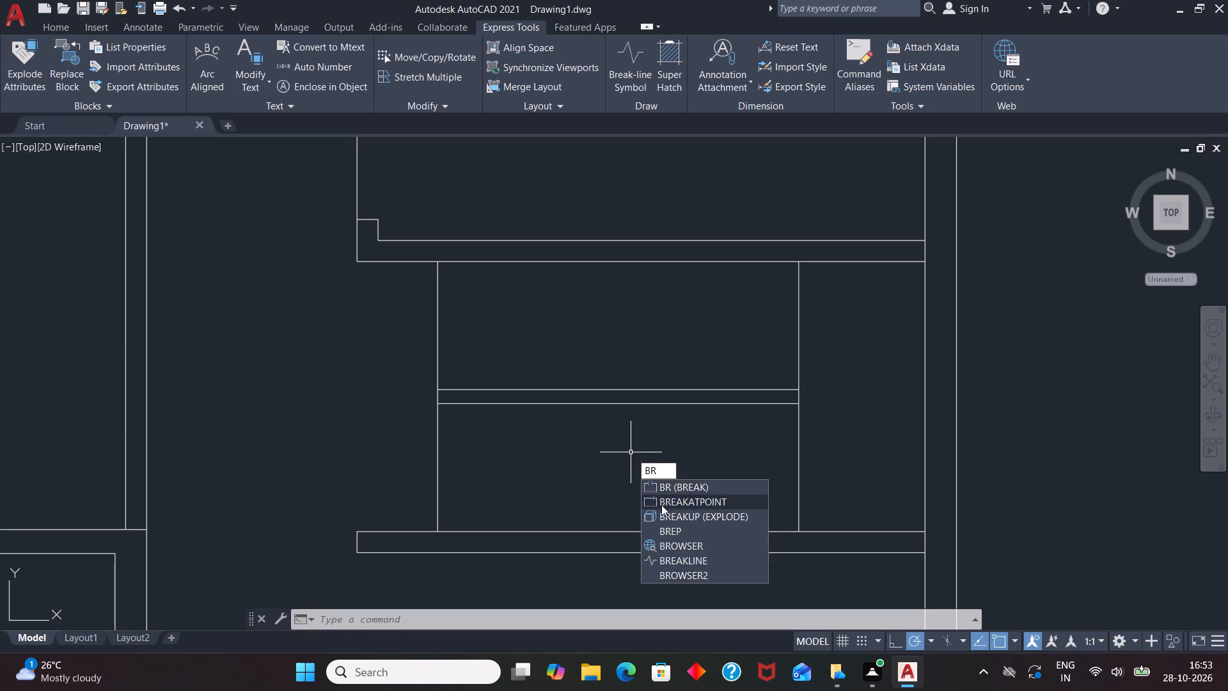
click(661, 504)
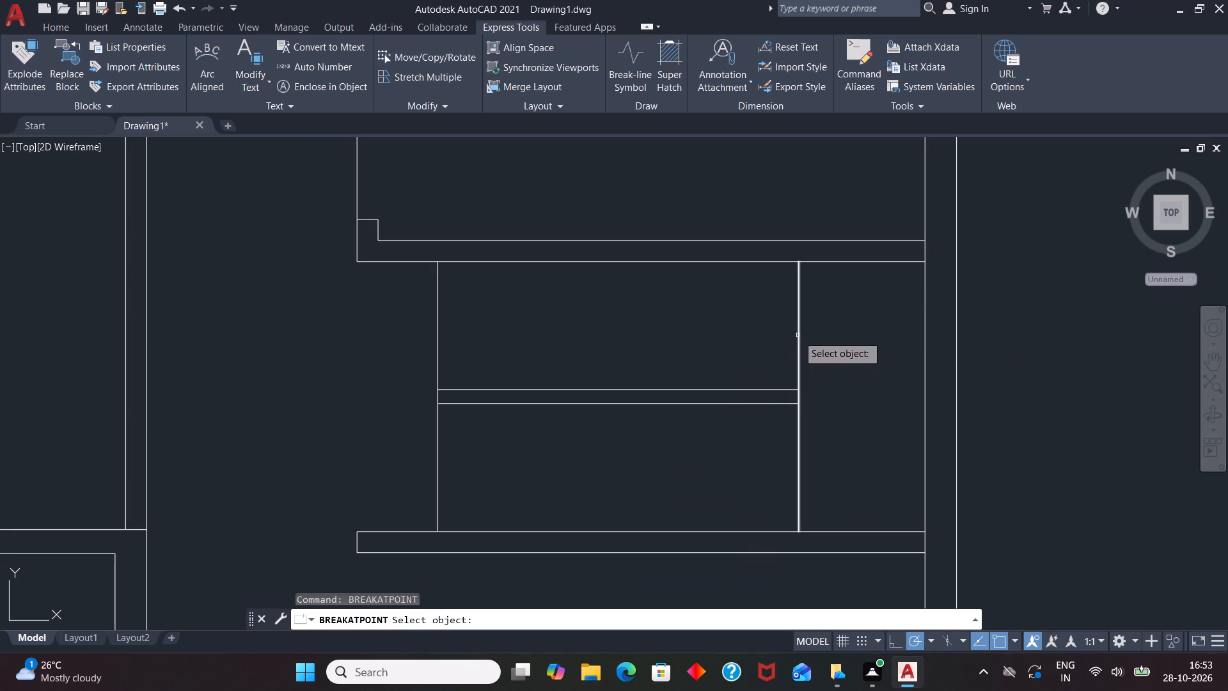
click(798, 335)
click(795, 388)
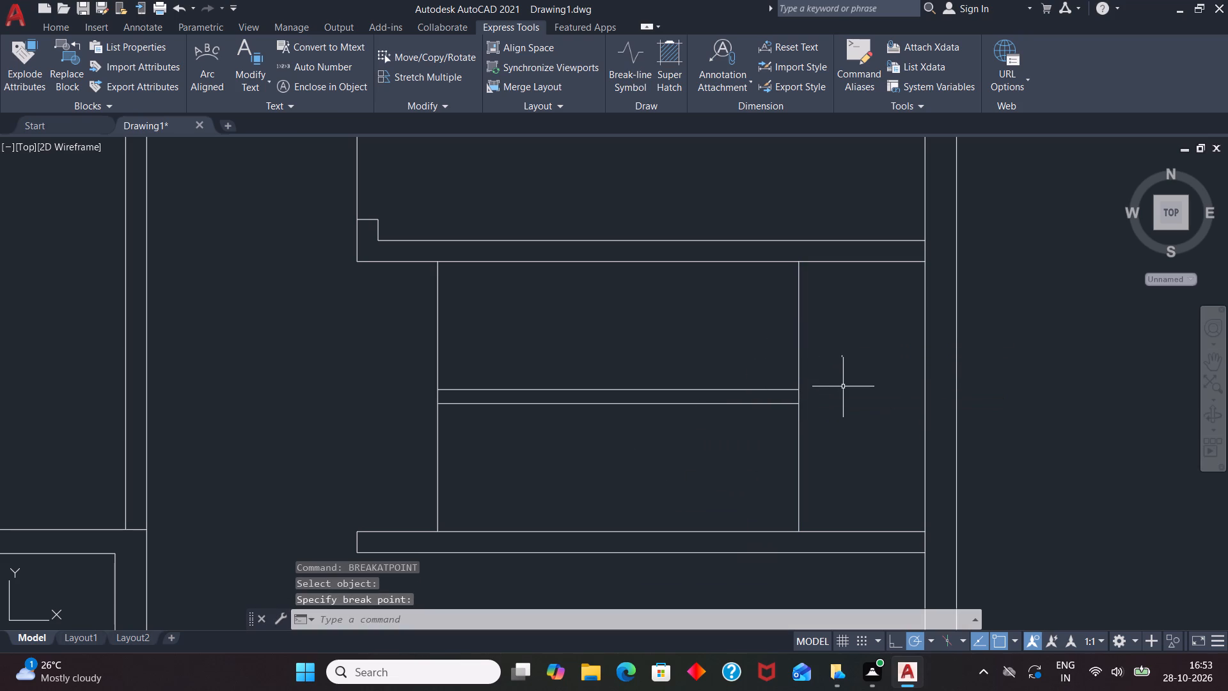
text(BR)
double_click(874, 437)
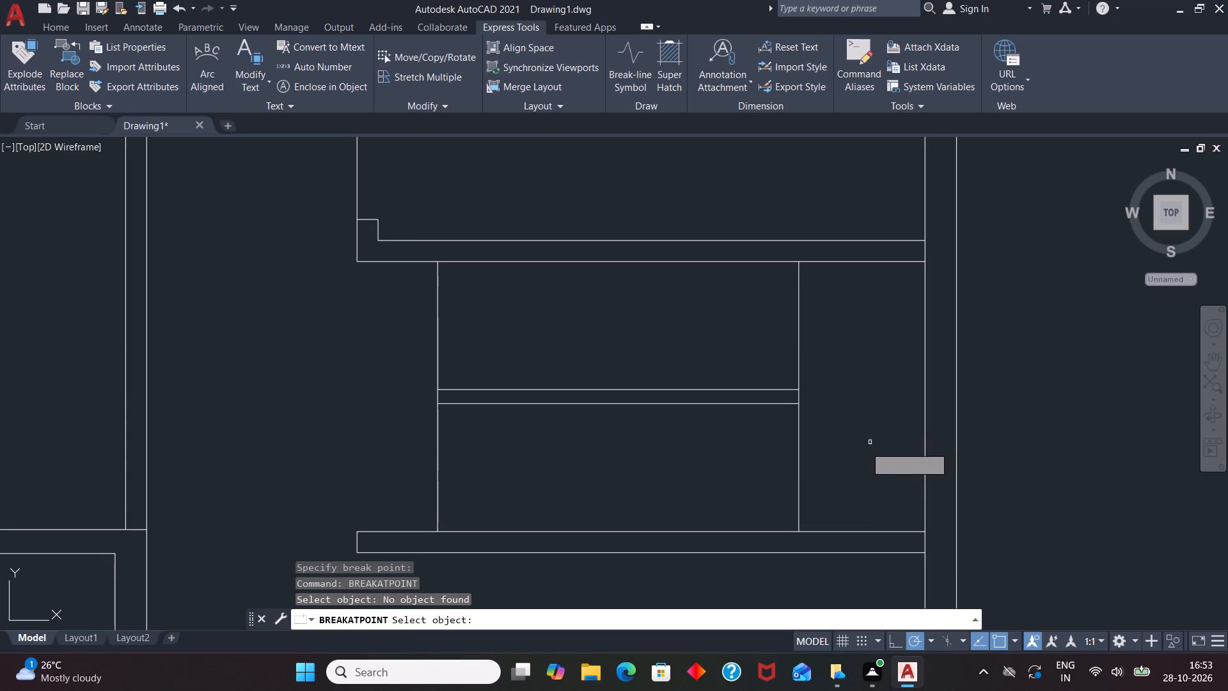
click(800, 487)
click(800, 402)
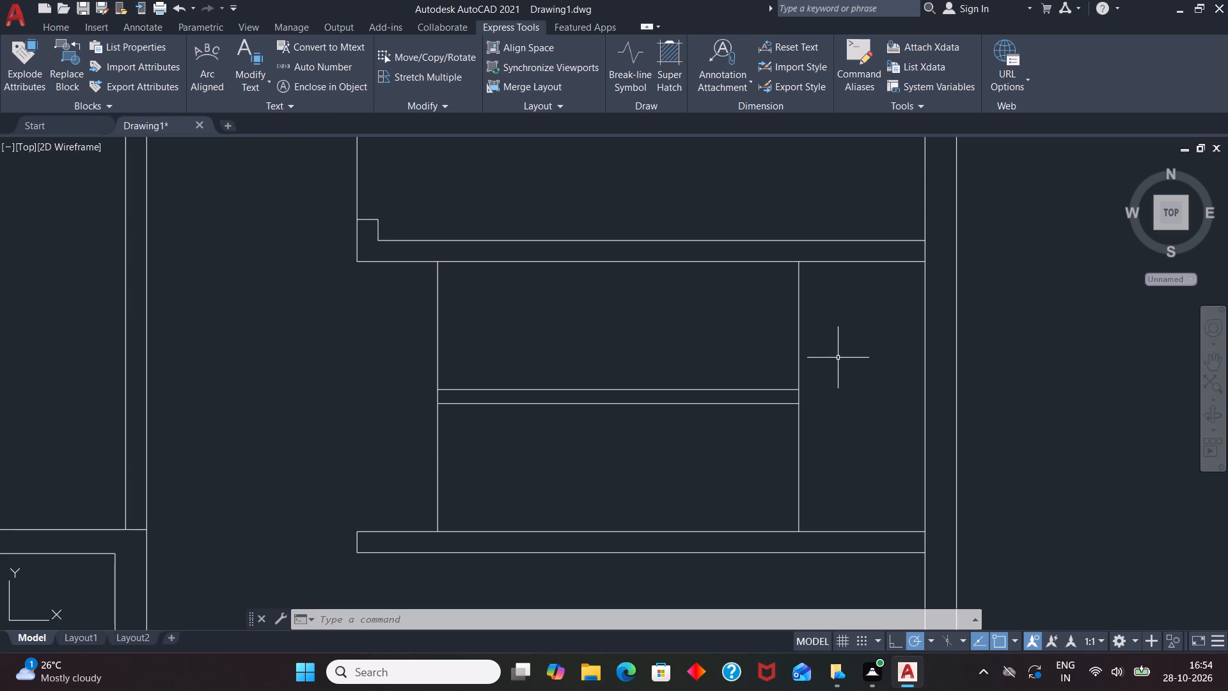
Copy the upper segment of the right stair line as a fitted array of 10 items across to the left vertical line.
text(CO)
key(Return)
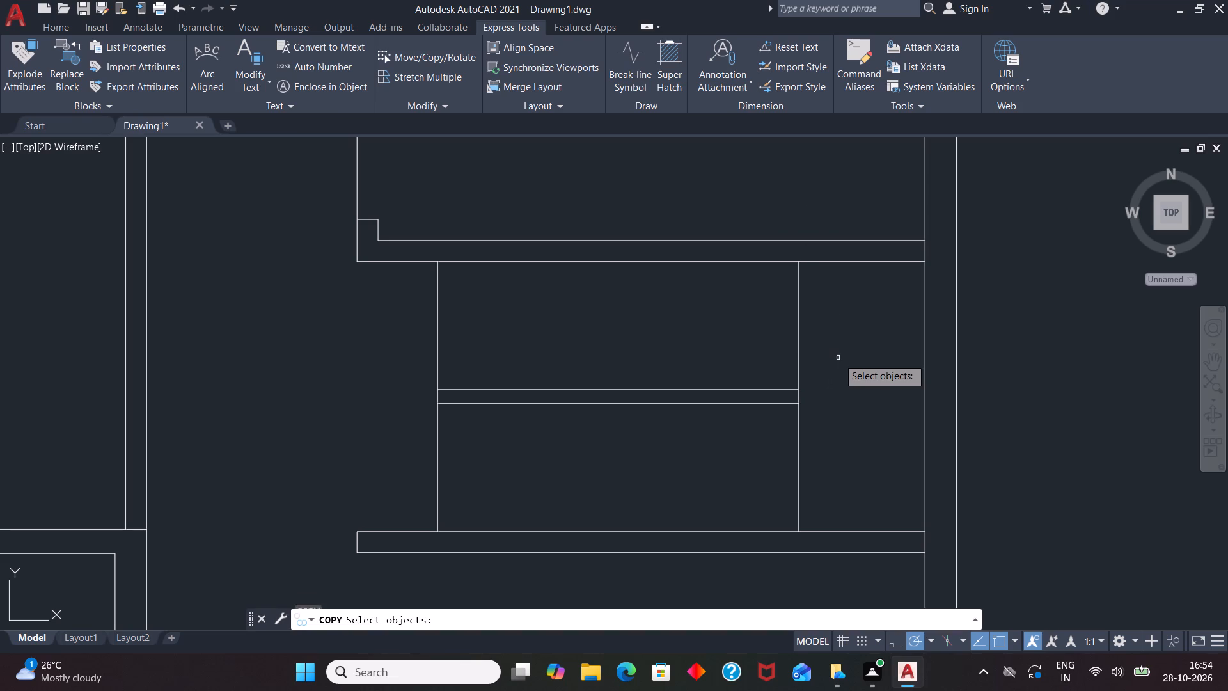
click(799, 324)
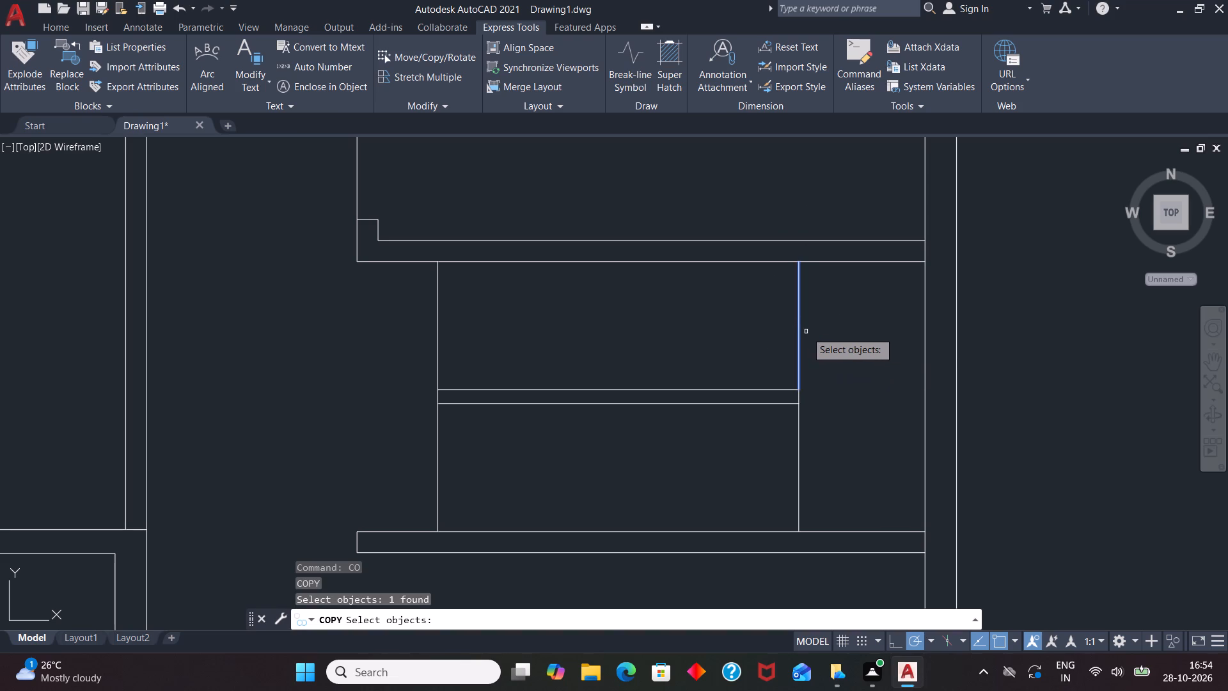
key(Return)
click(803, 330)
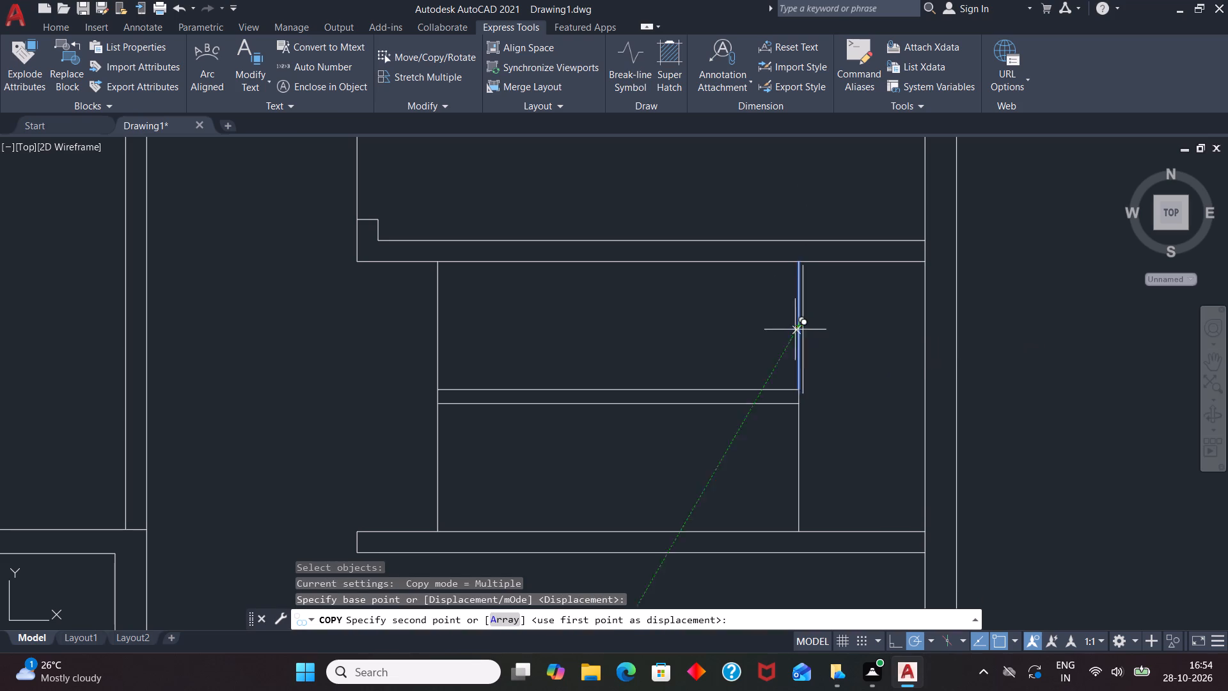
click(498, 622)
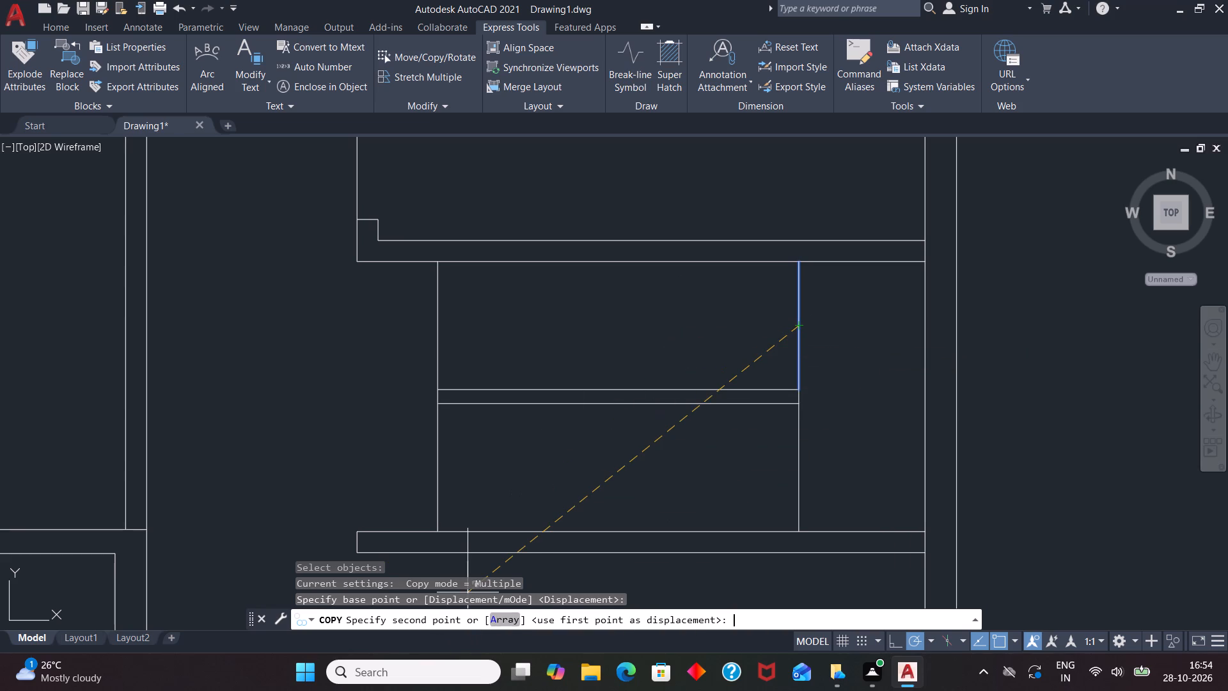
text(10)
key(Return)
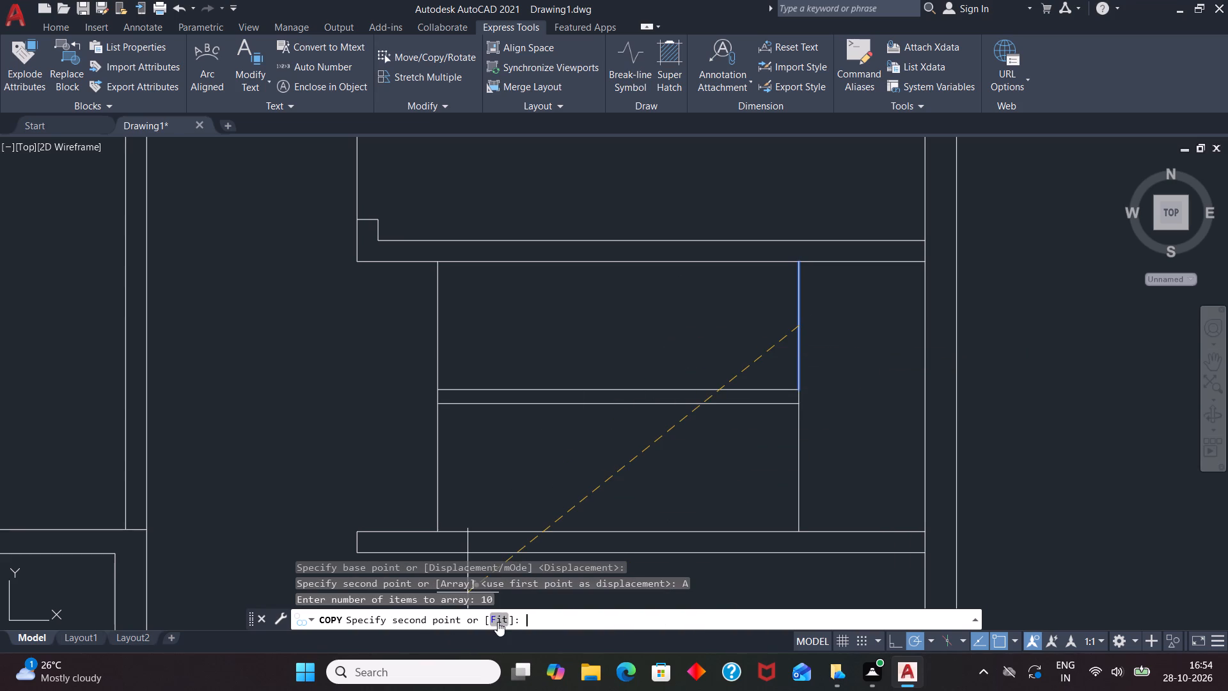
click(499, 621)
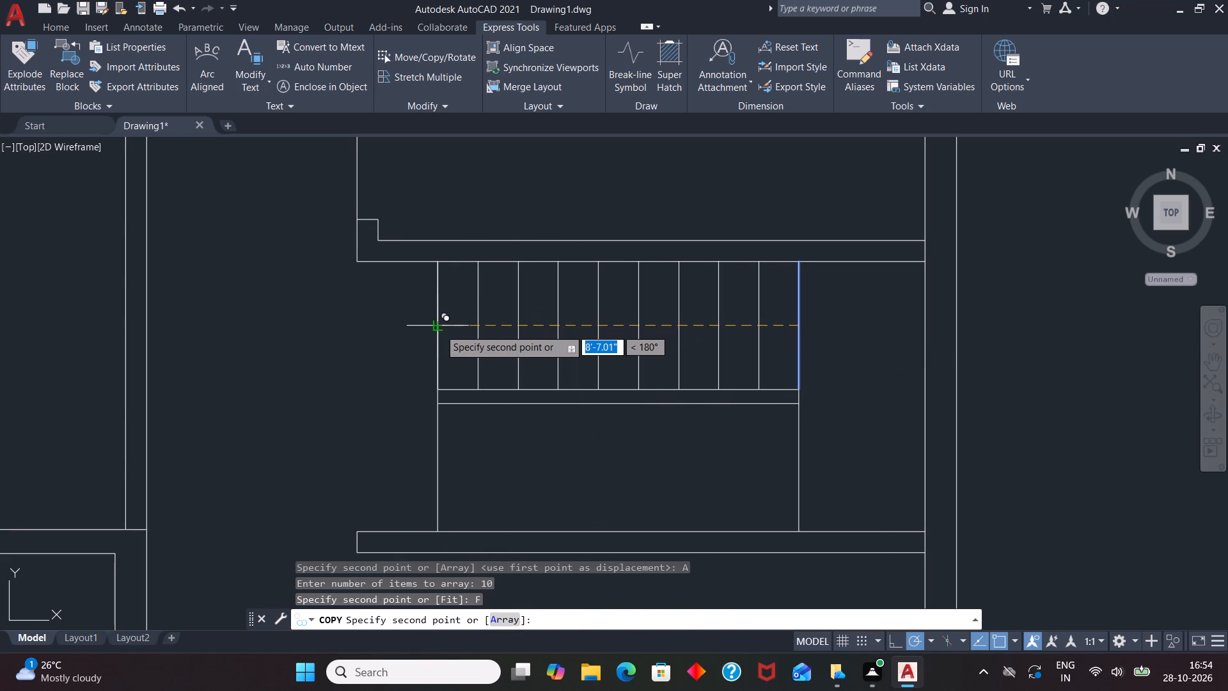
click(441, 328)
key(space)
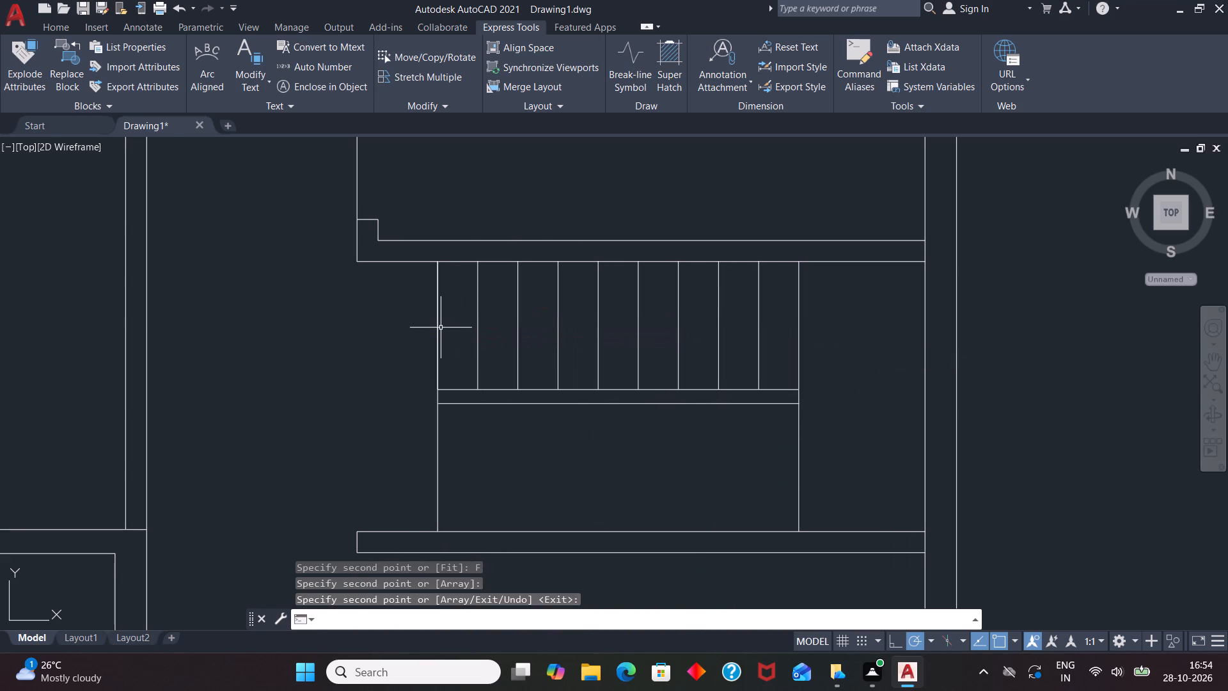
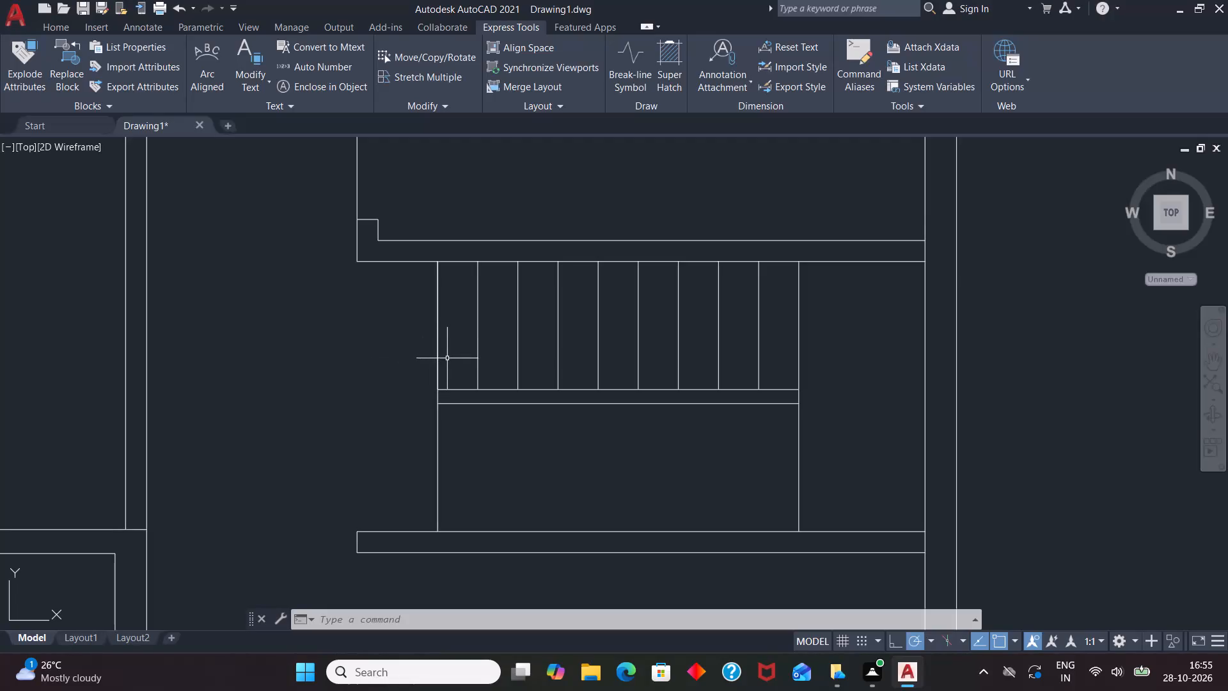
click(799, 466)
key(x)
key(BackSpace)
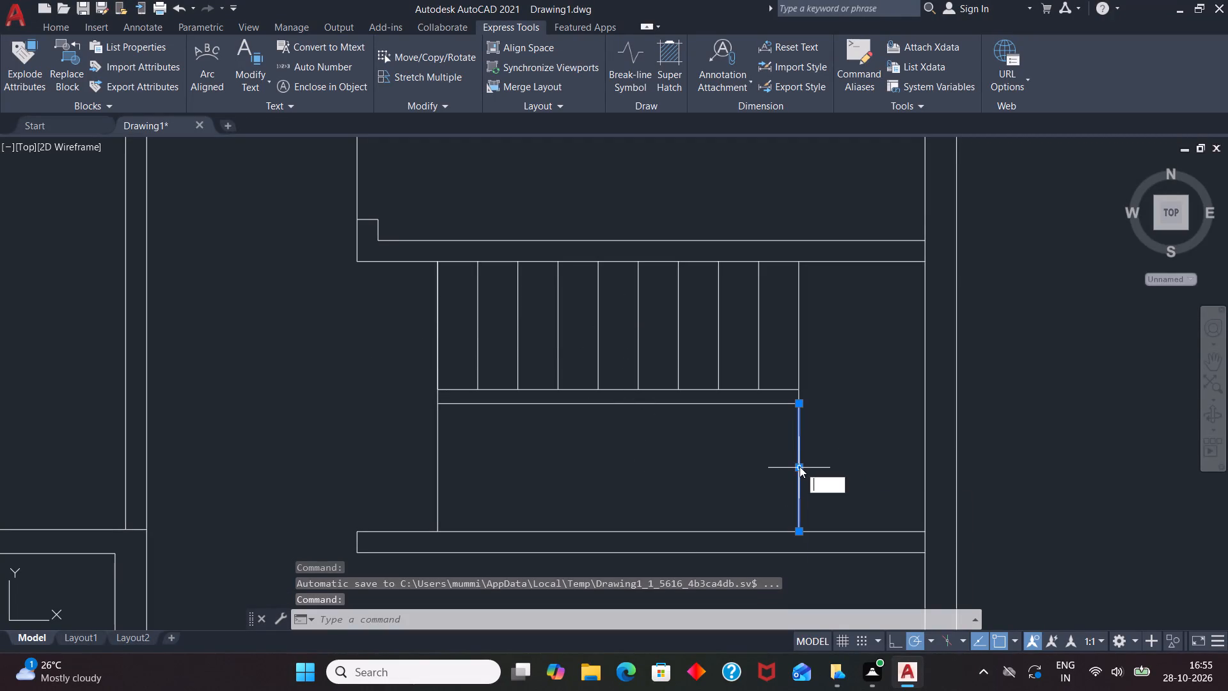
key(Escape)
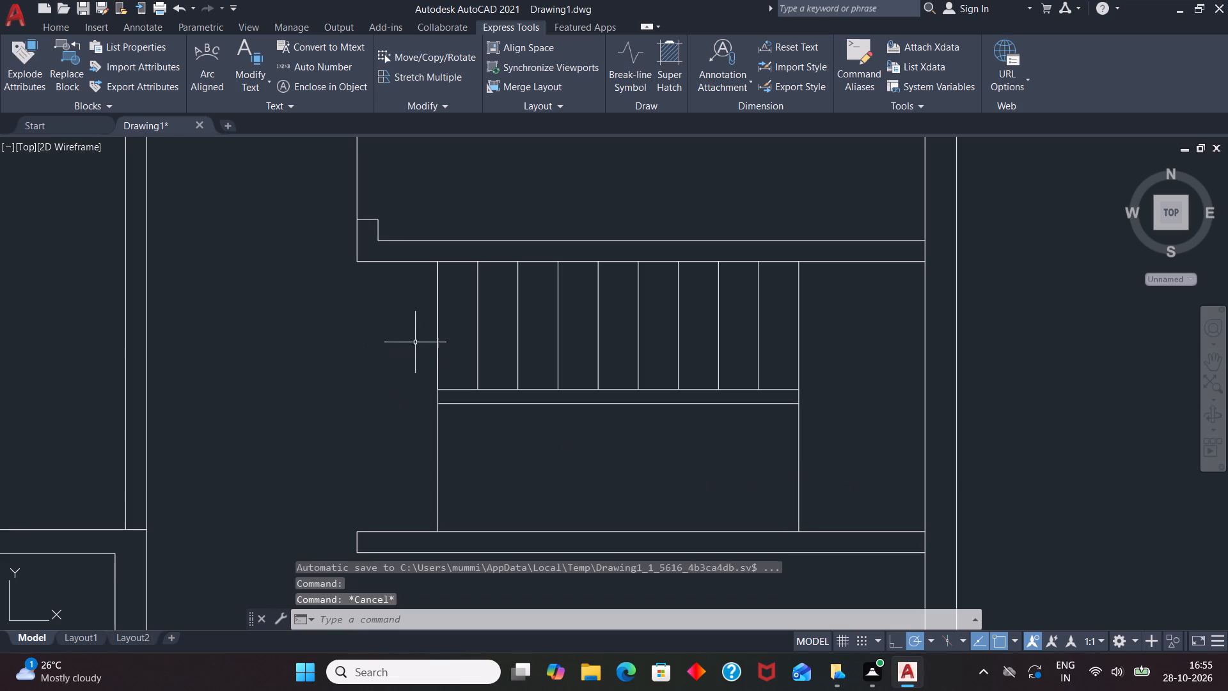
Delete the two leftmost tread lines of the upper stair flight.
click(437, 324)
click(478, 314)
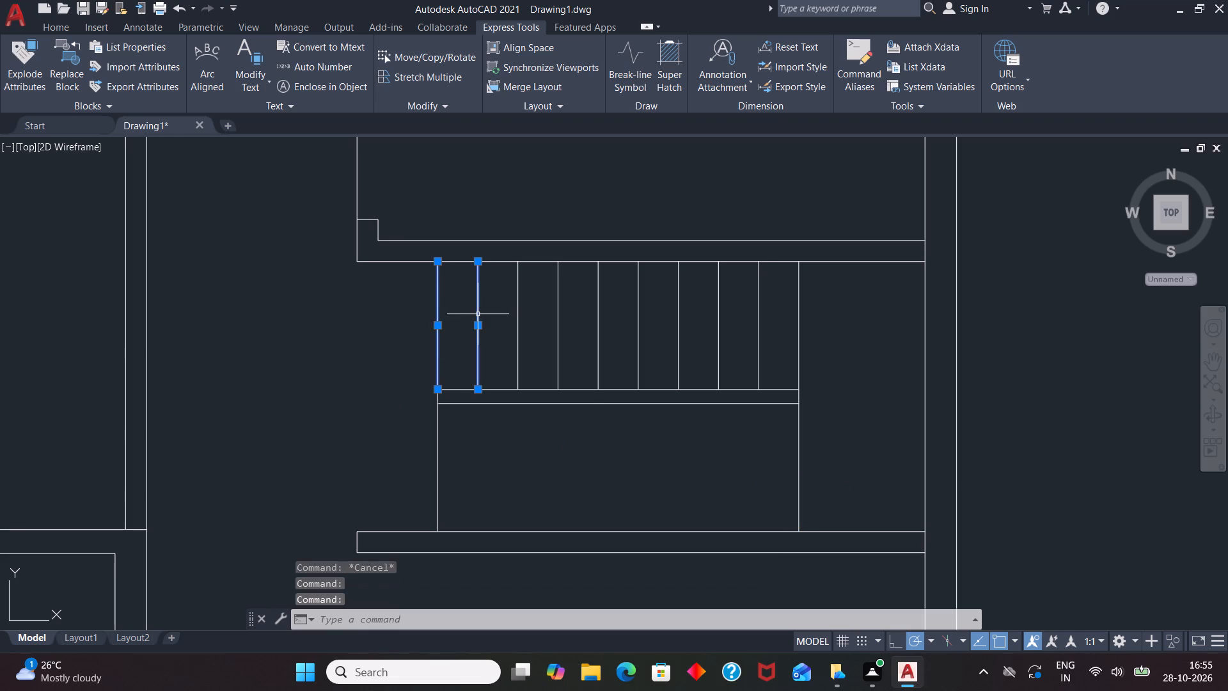
key(Delete)
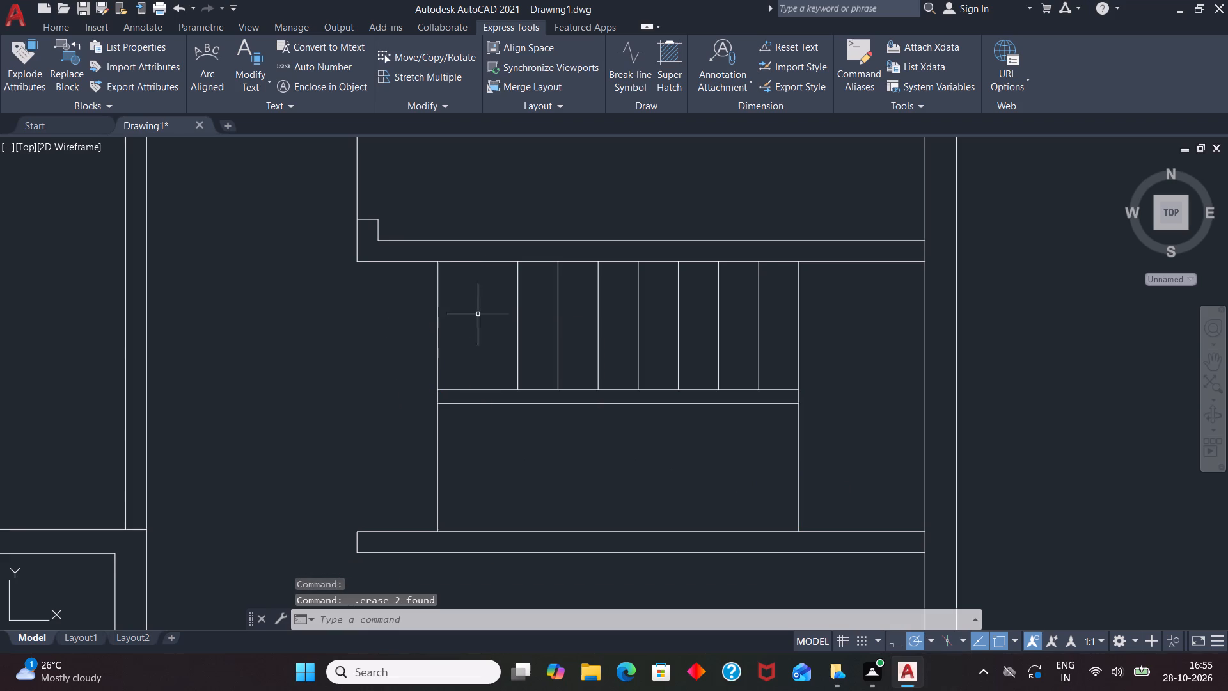
Trim away the part of the stairwell's left vertical line that lies above the upper horizontal midline.
click(439, 326)
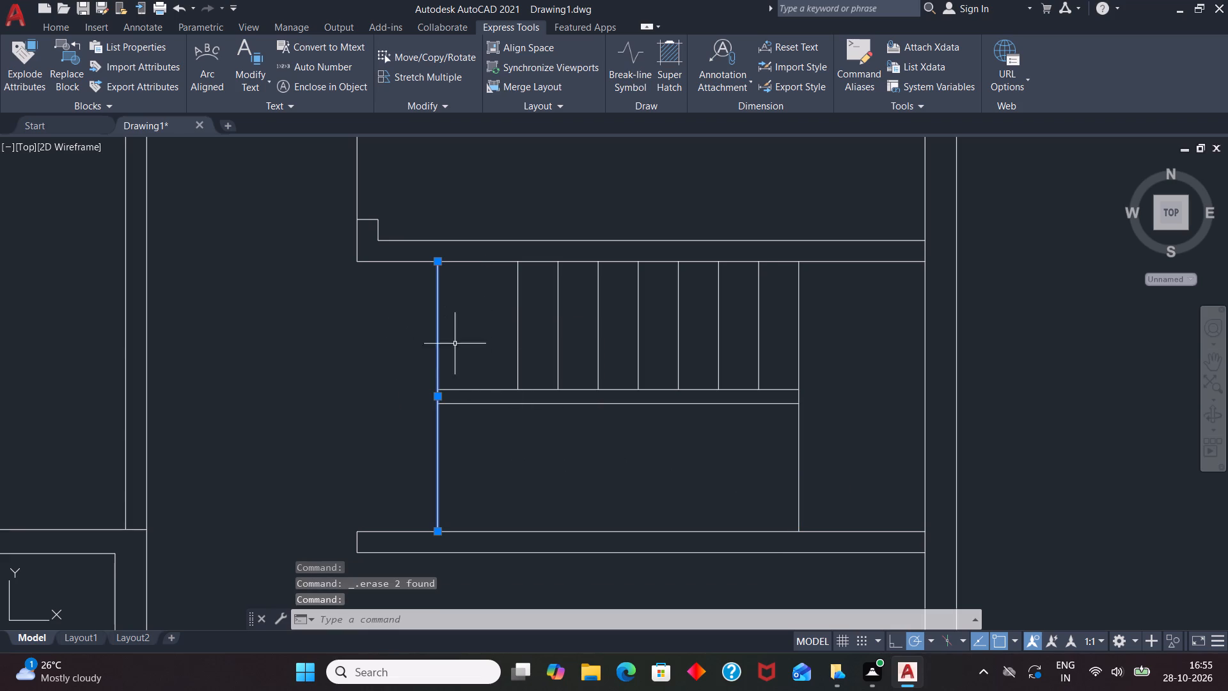
key(Escape)
text(TR)
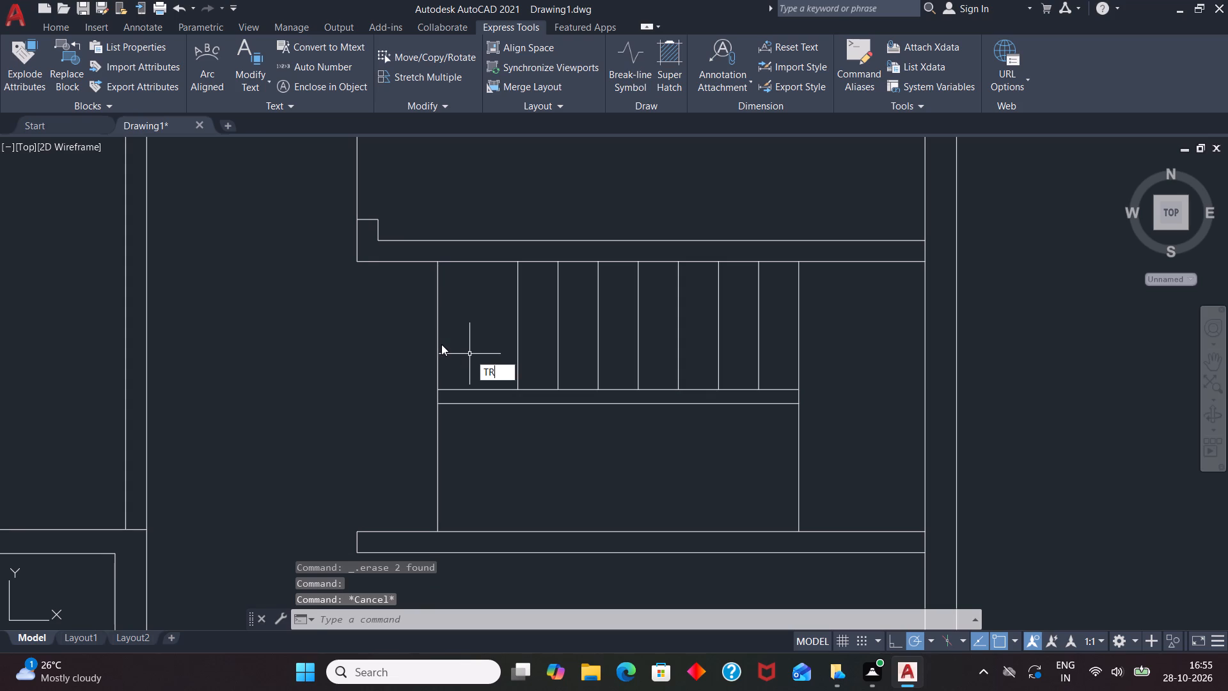
key(Return)
click(436, 334)
key(Escape)
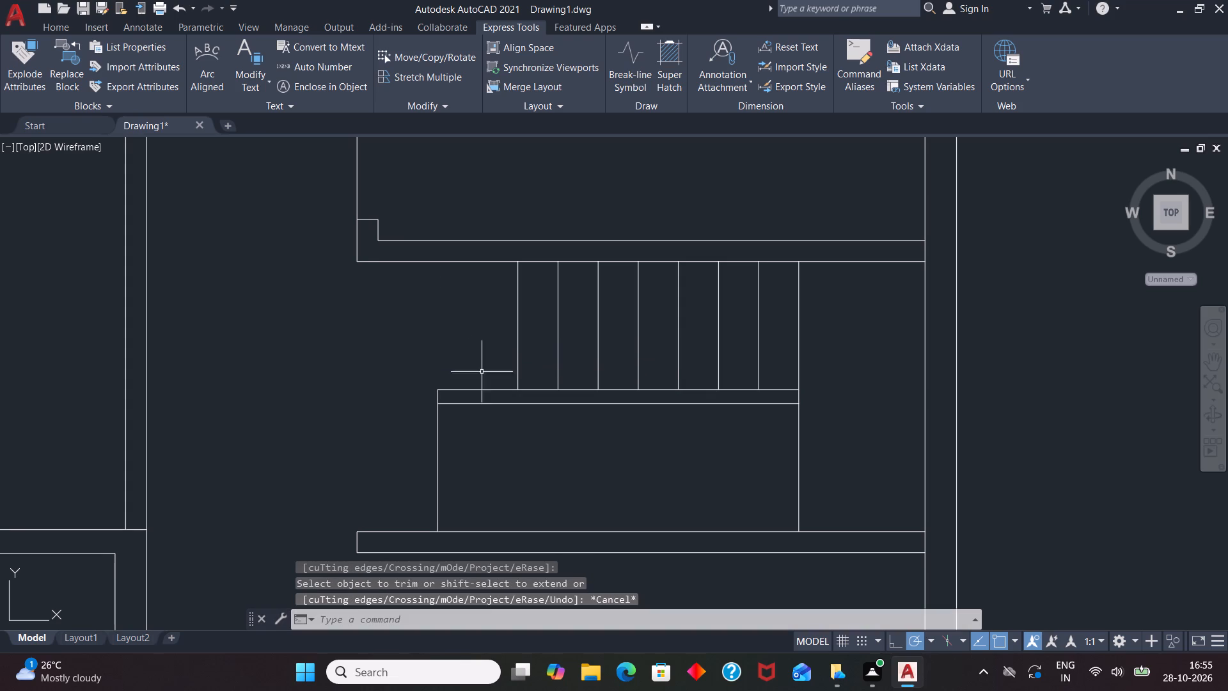
Copy the lower segment of the right stair line as a fitted array of 10 items across to the lower flight's left line.
scroll(664, 393, down, 1)
double_click(748, 436)
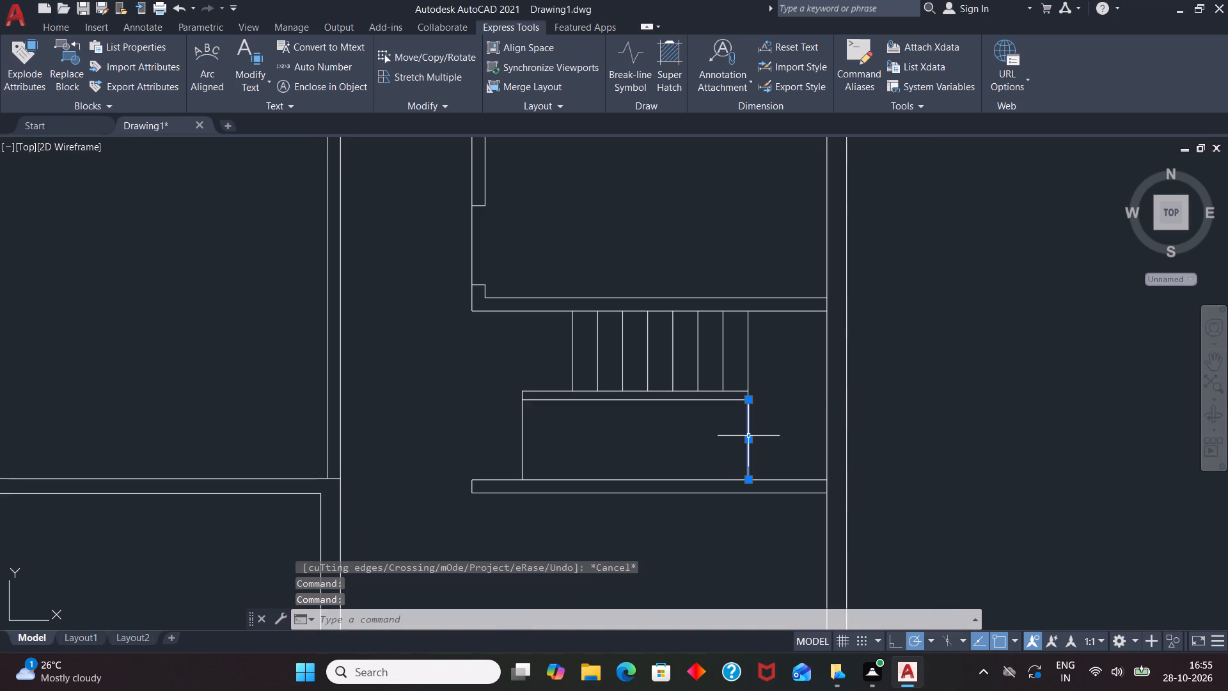
text(CP)
key(BackSpace)
key(o)
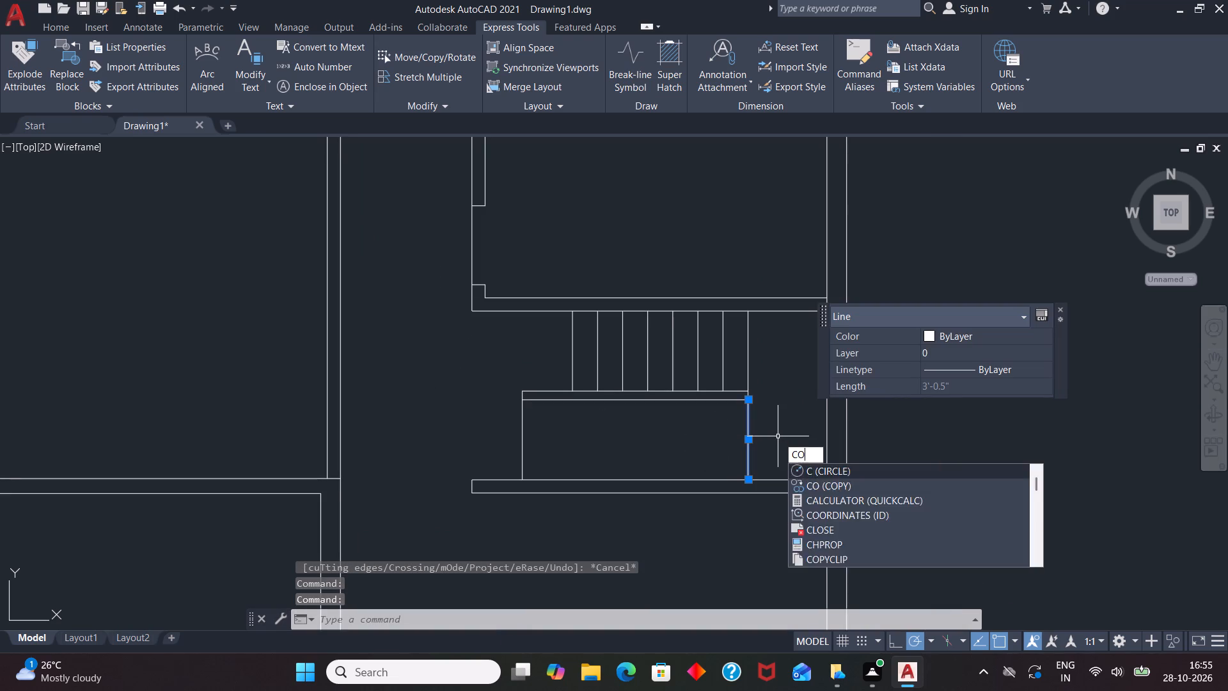
key(Return)
click(746, 439)
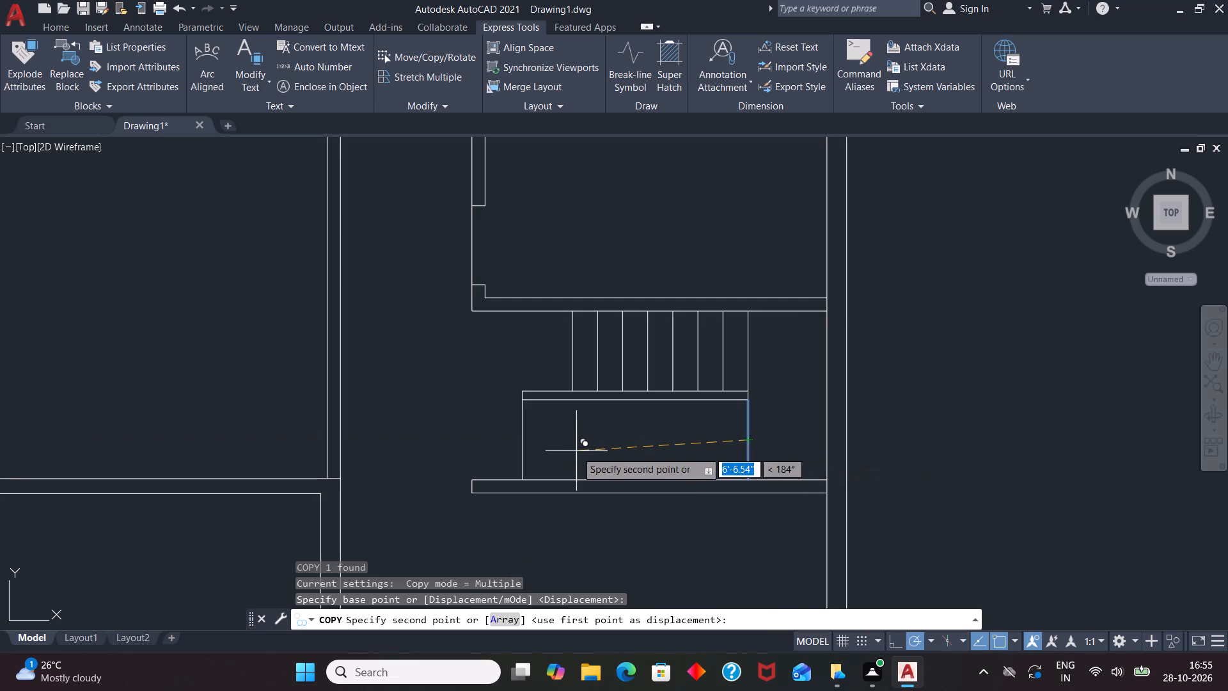
click(501, 616)
key(1)
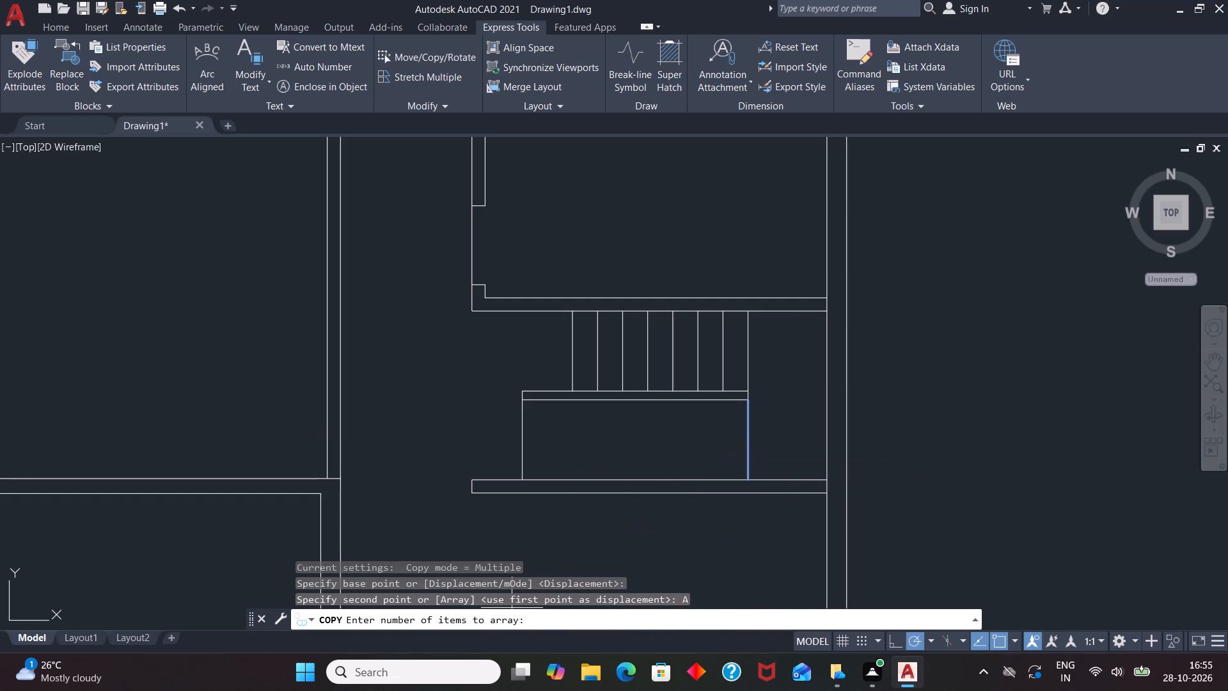
key(0)
key(Return)
click(498, 617)
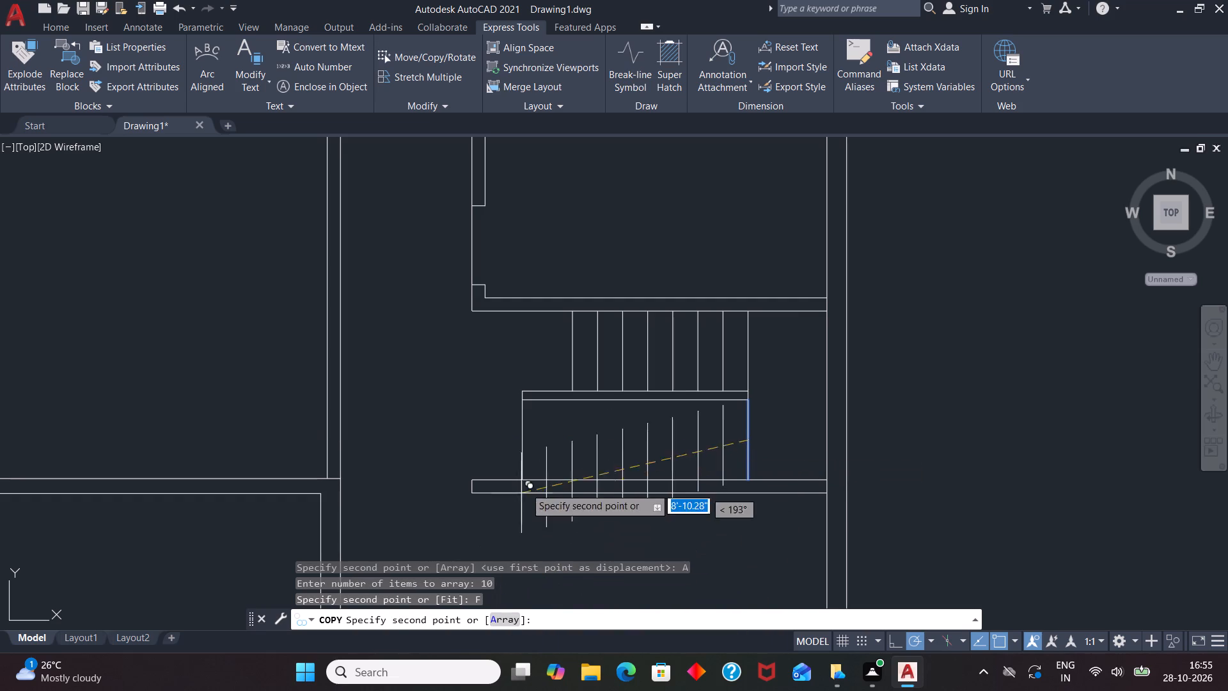
scroll(534, 443, up, 3)
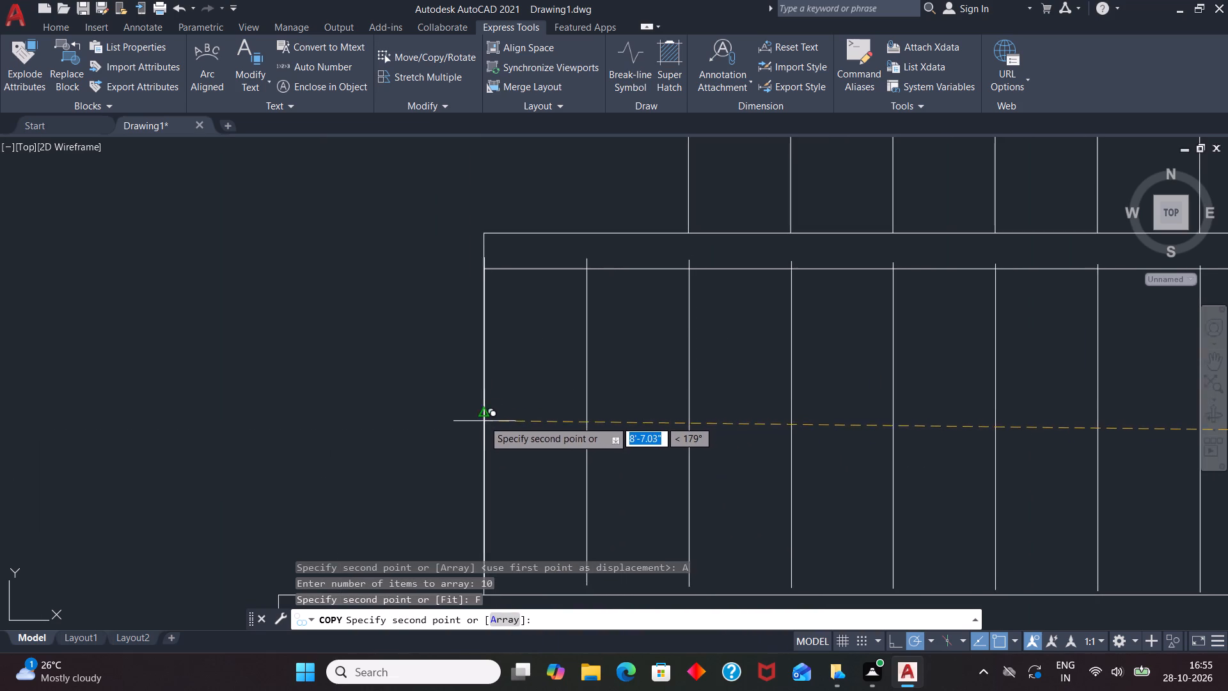
scroll(505, 393, down, 4)
scroll(510, 394, up, 2)
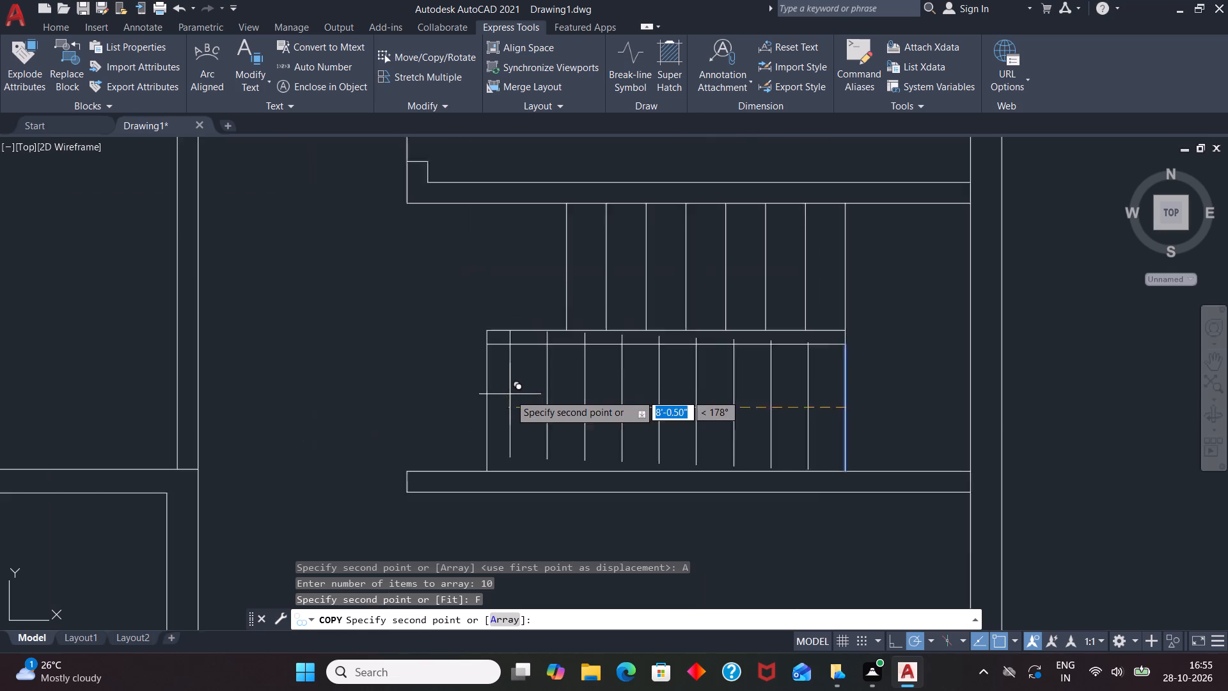
scroll(510, 394, up, 2)
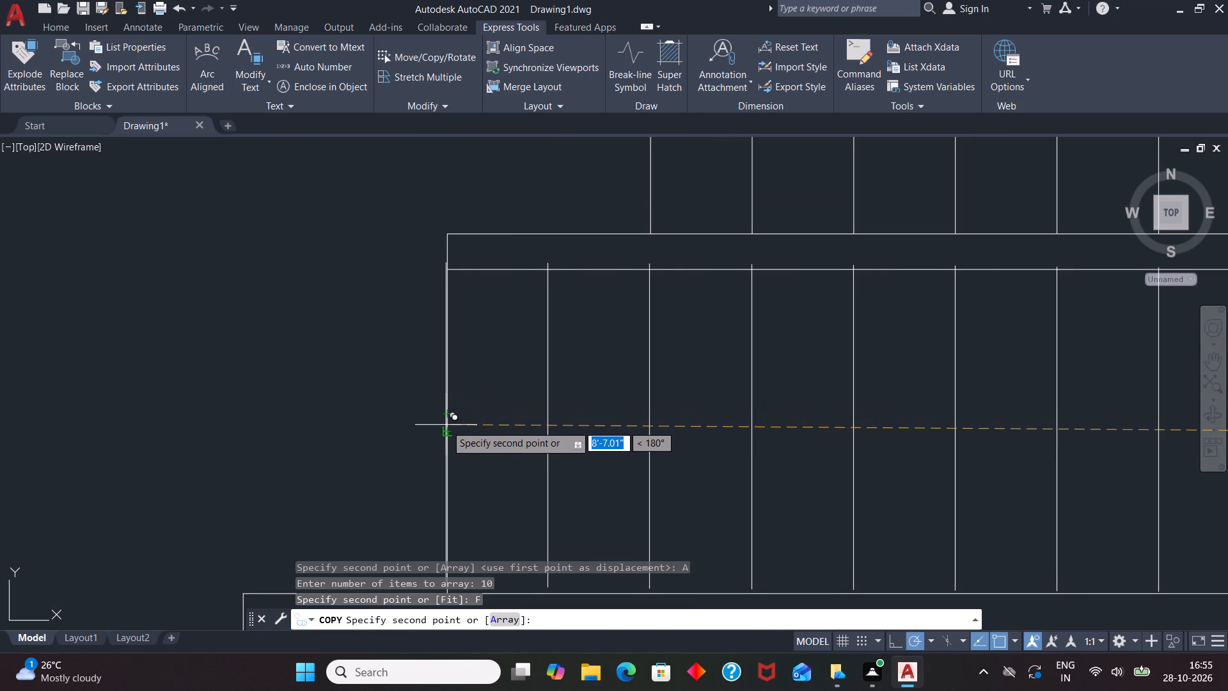
click(448, 433)
key(Escape)
scroll(547, 310, down, 4)
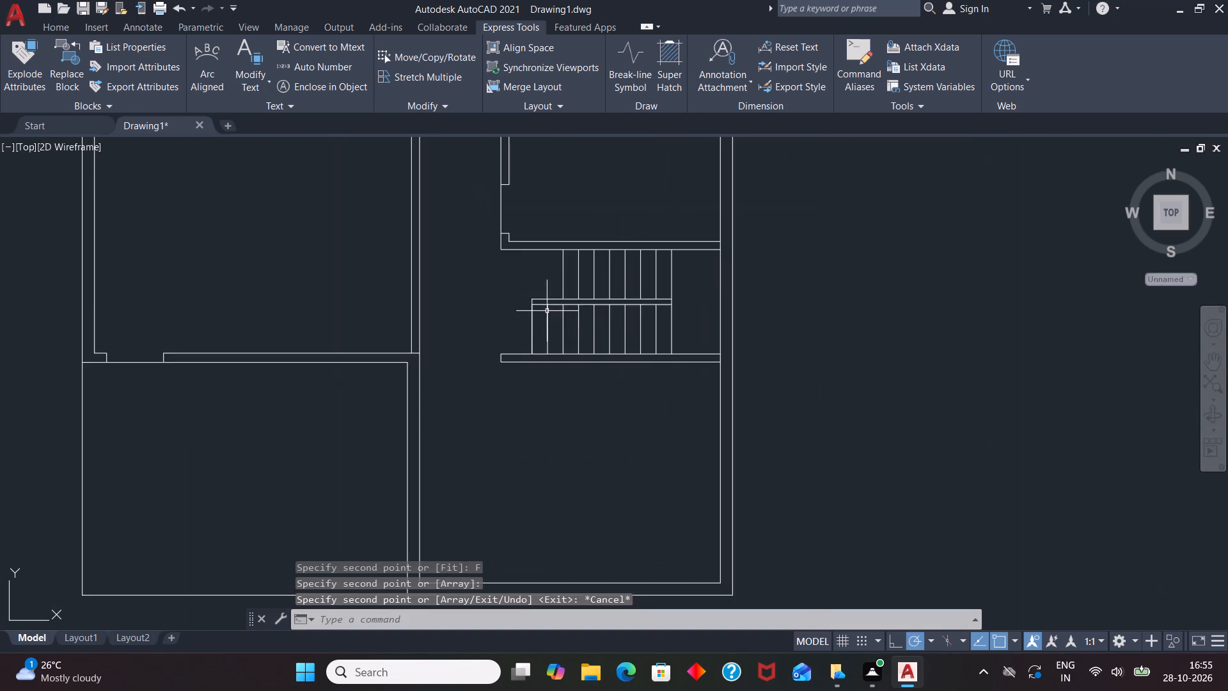
scroll(574, 345, up, 1)
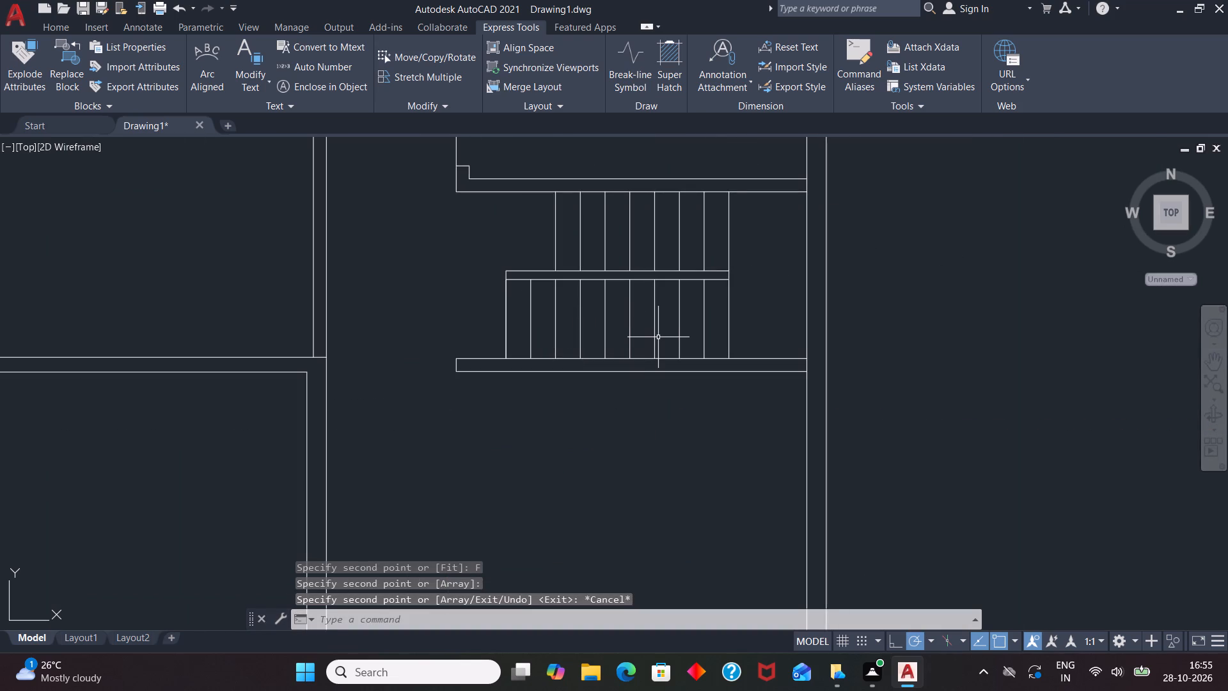
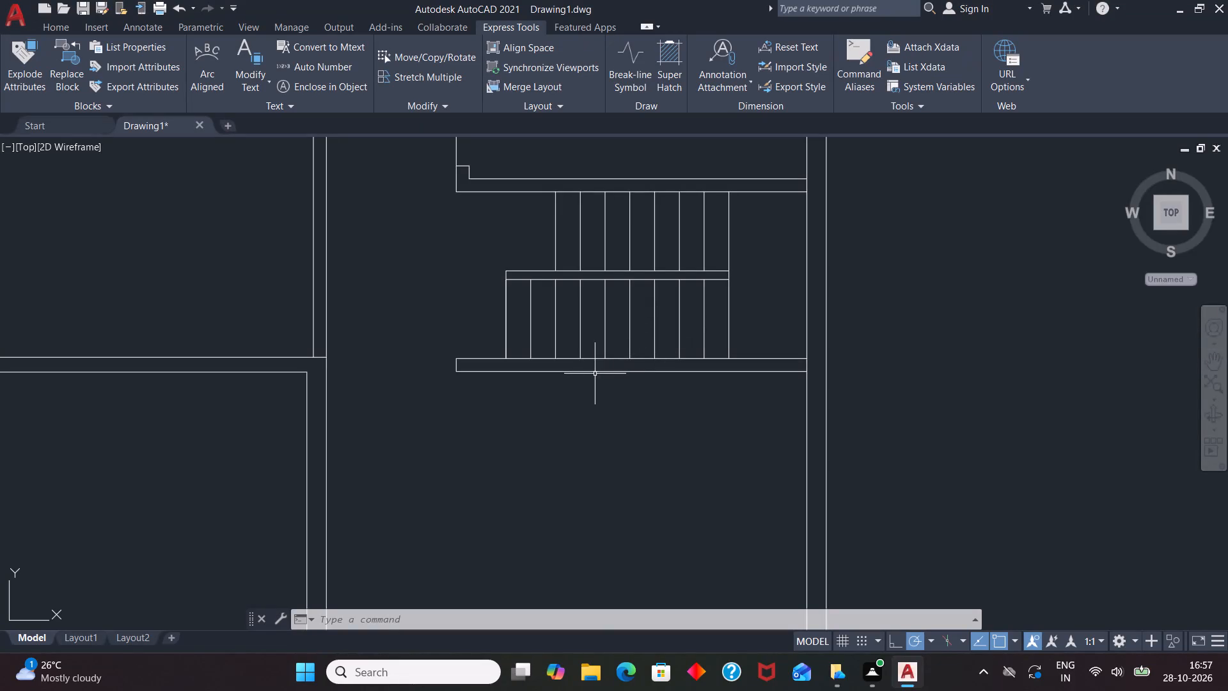
Draw a 2' horizontal line, using tracking for its start, ending on the right exterior wall's inner face just below the staircase partition.
scroll(592, 384, down, 2)
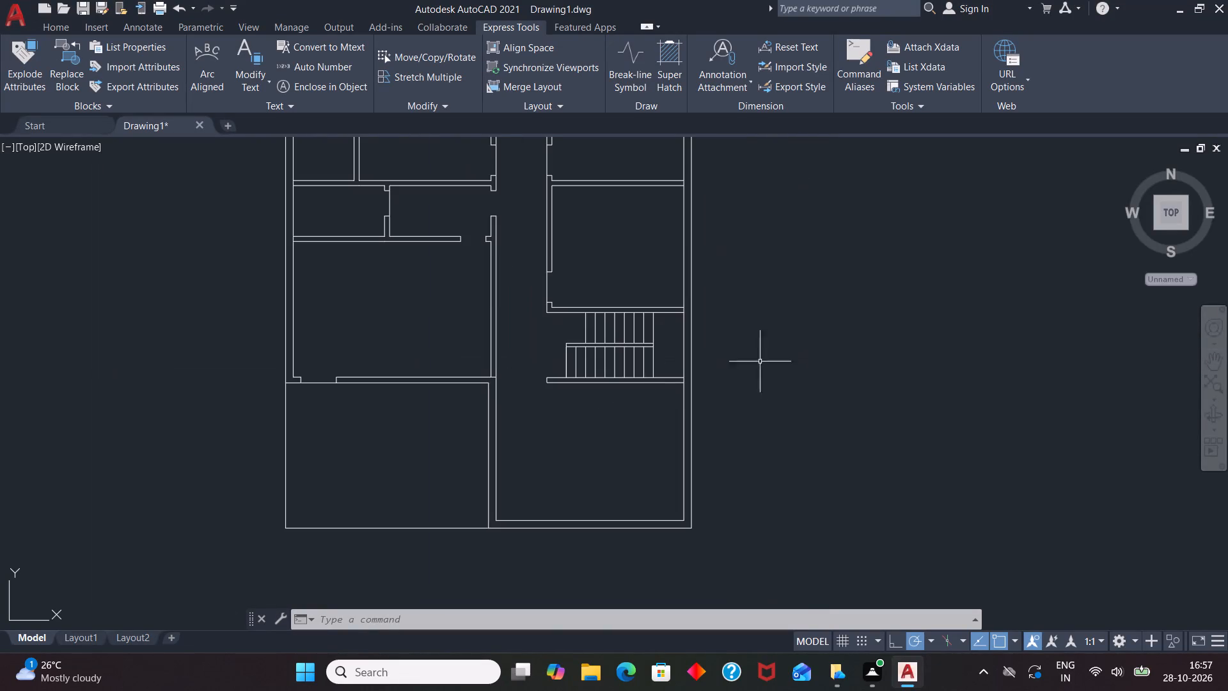
scroll(731, 411, down, 2)
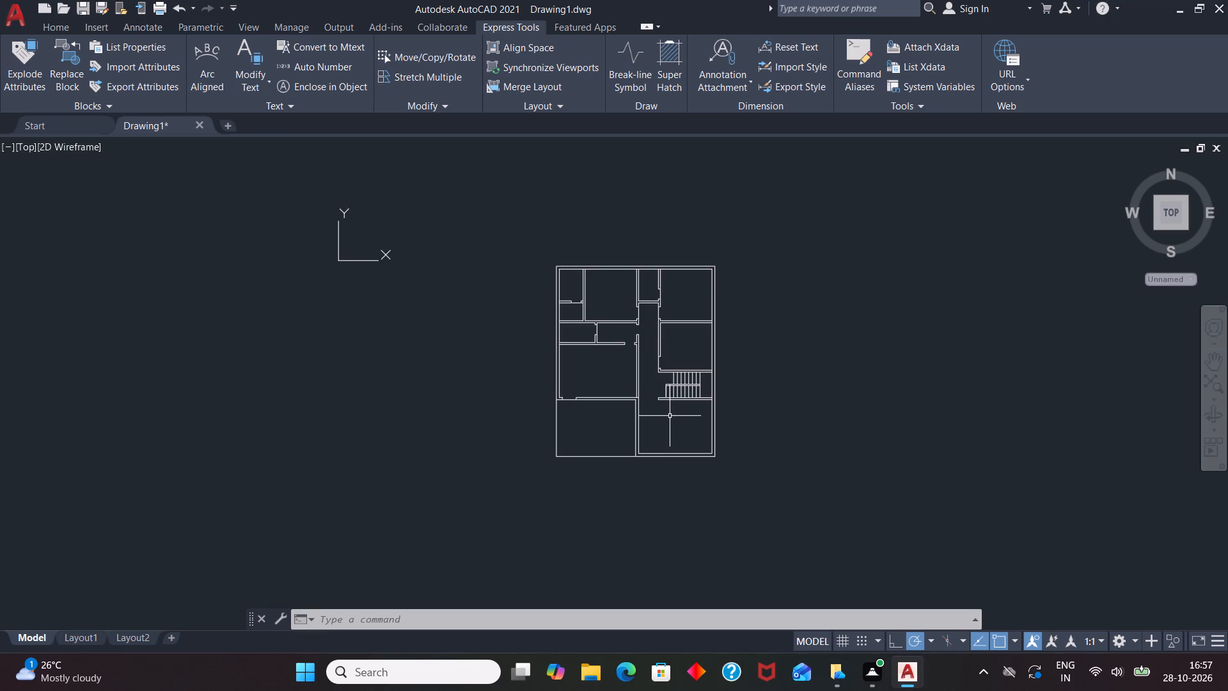
scroll(677, 429, up, 2)
key(l)
key(Return)
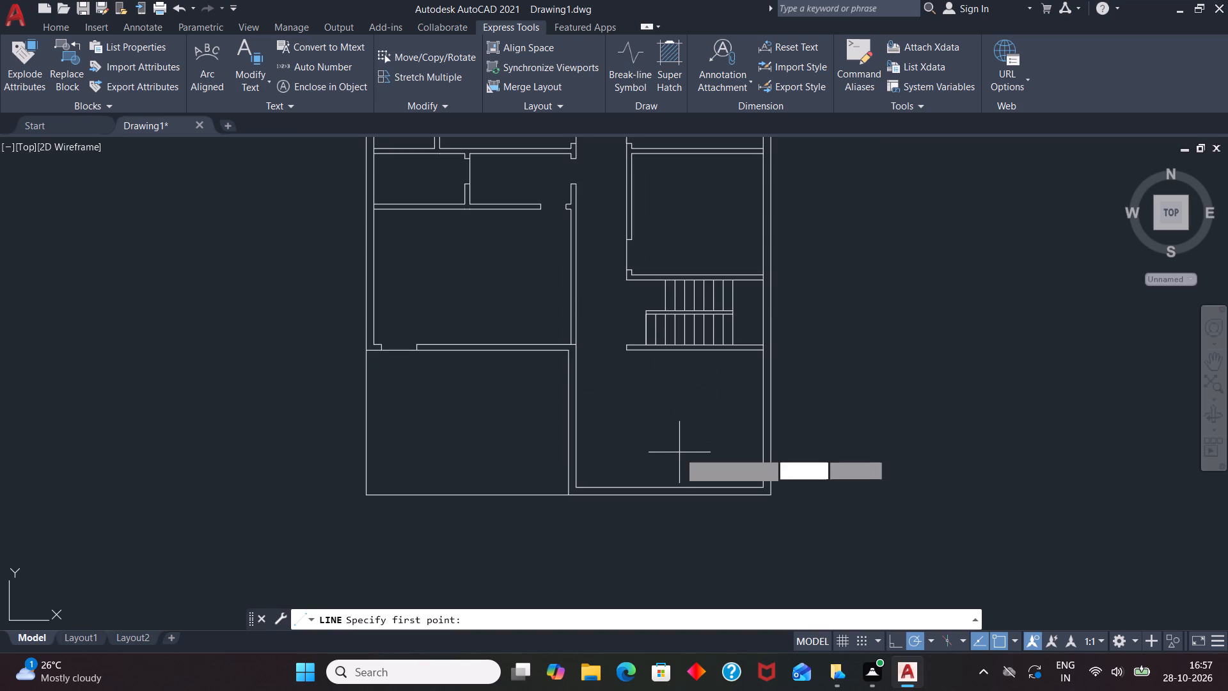
text(TK)
key(Return)
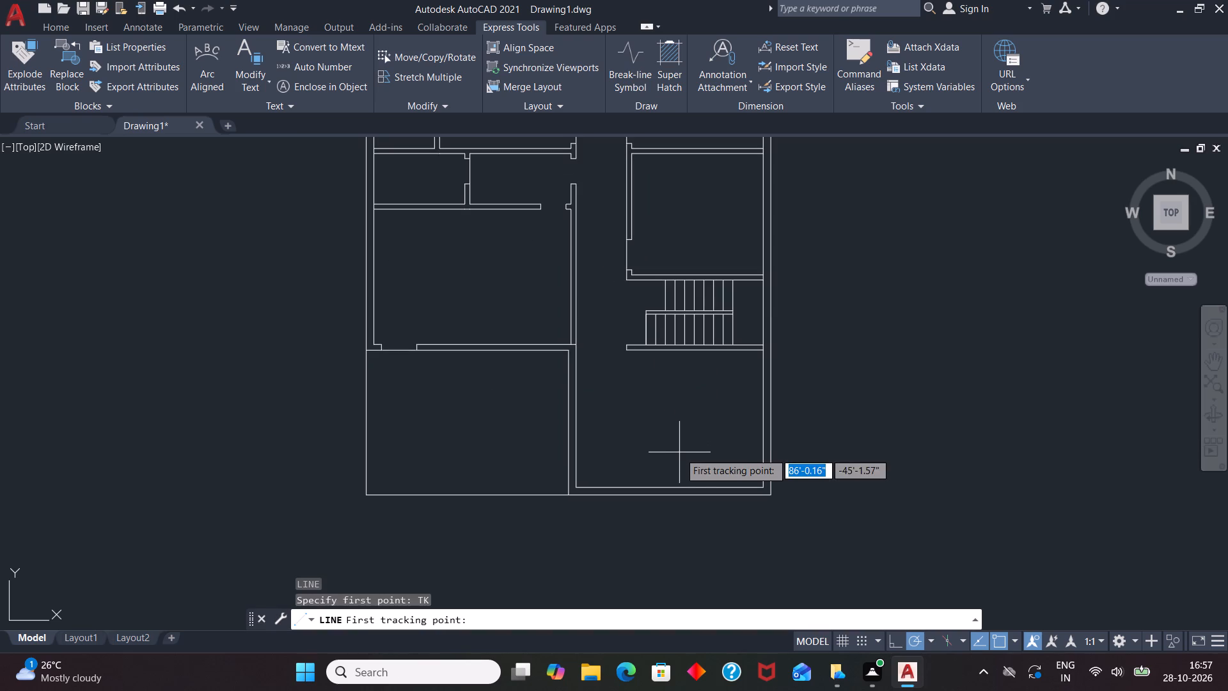
scroll(725, 377, up, 2)
scroll(734, 390, down, 1)
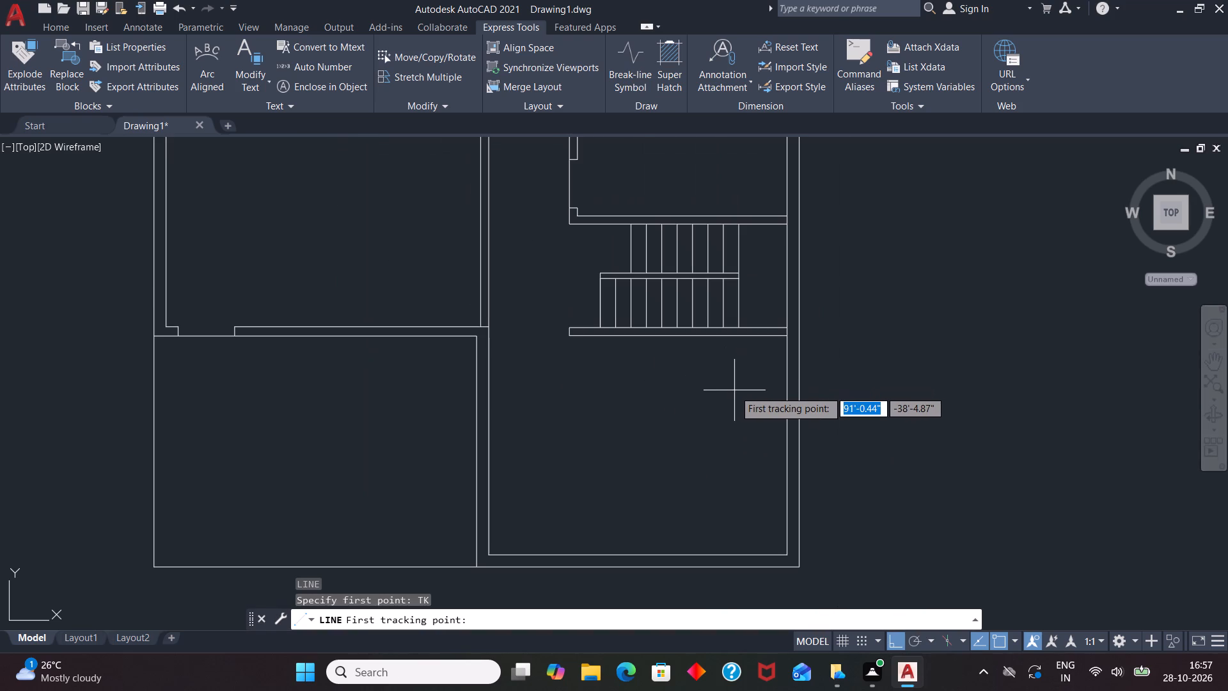
double_click(787, 371)
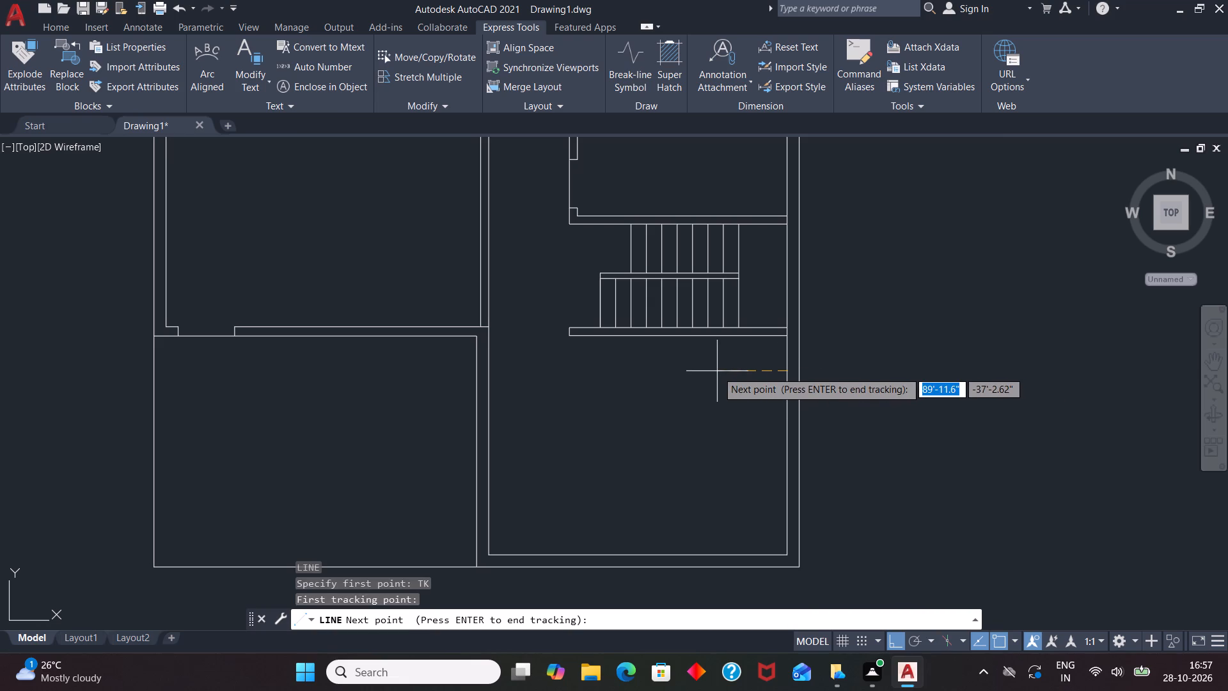
text(2')
key(Return)
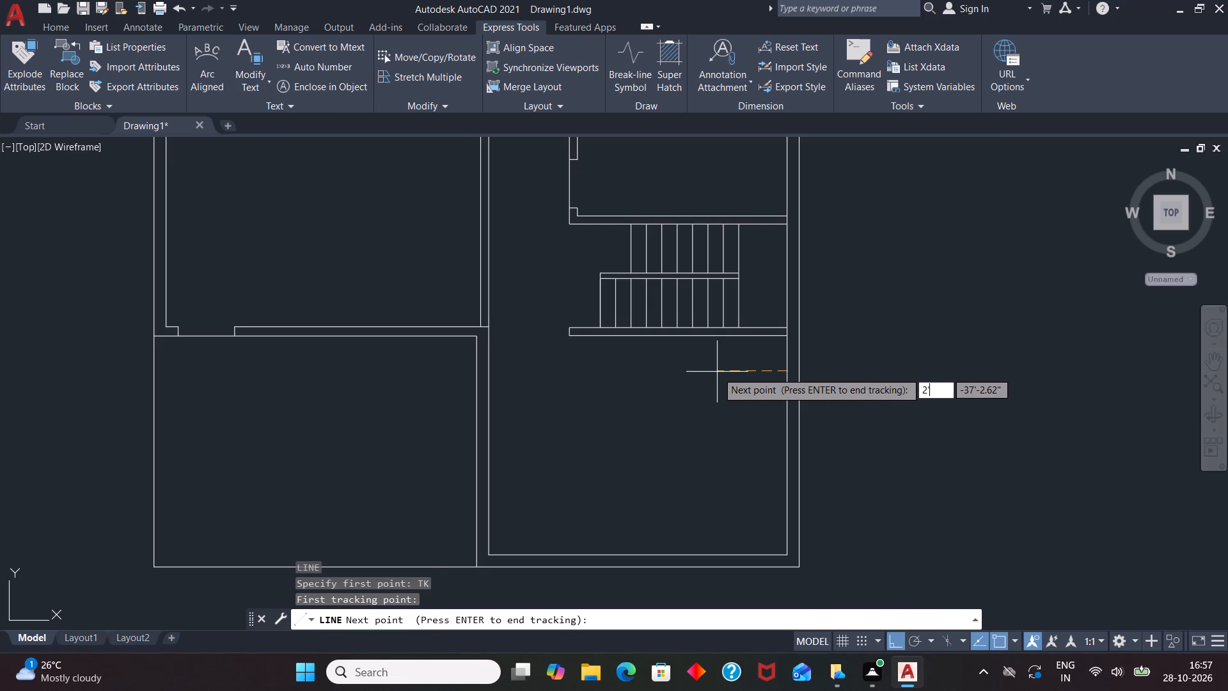
key(Return)
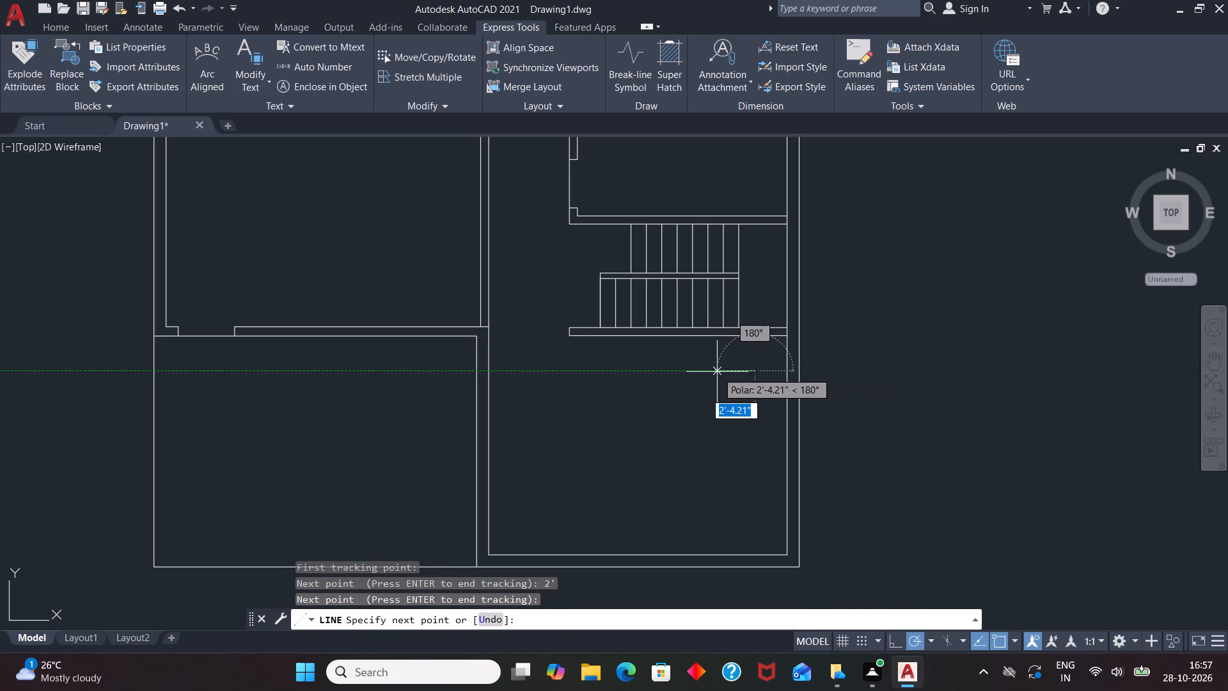
scroll(765, 376, up, 3)
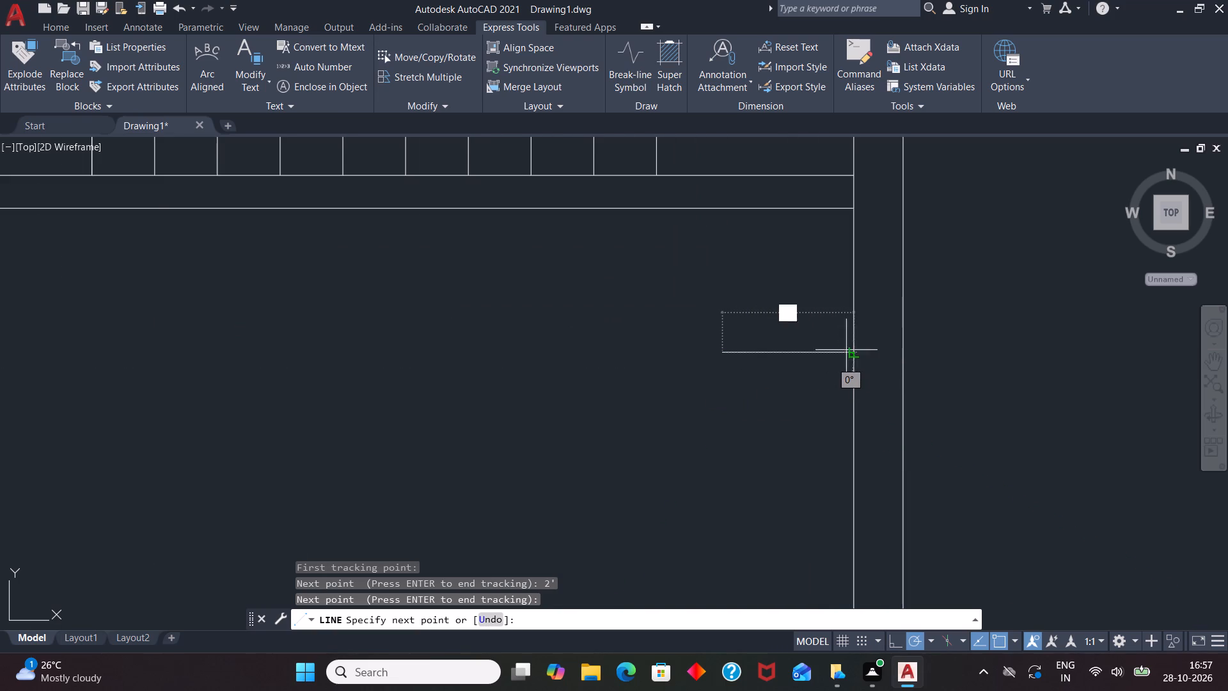
click(853, 349)
key(space)
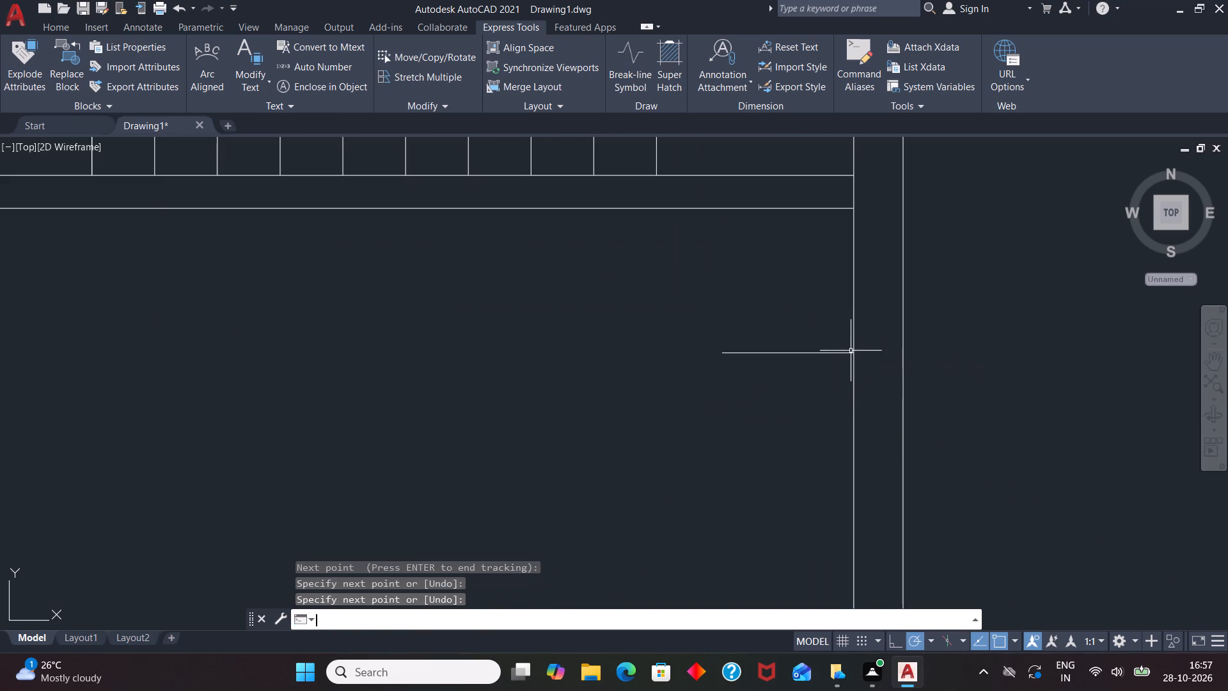
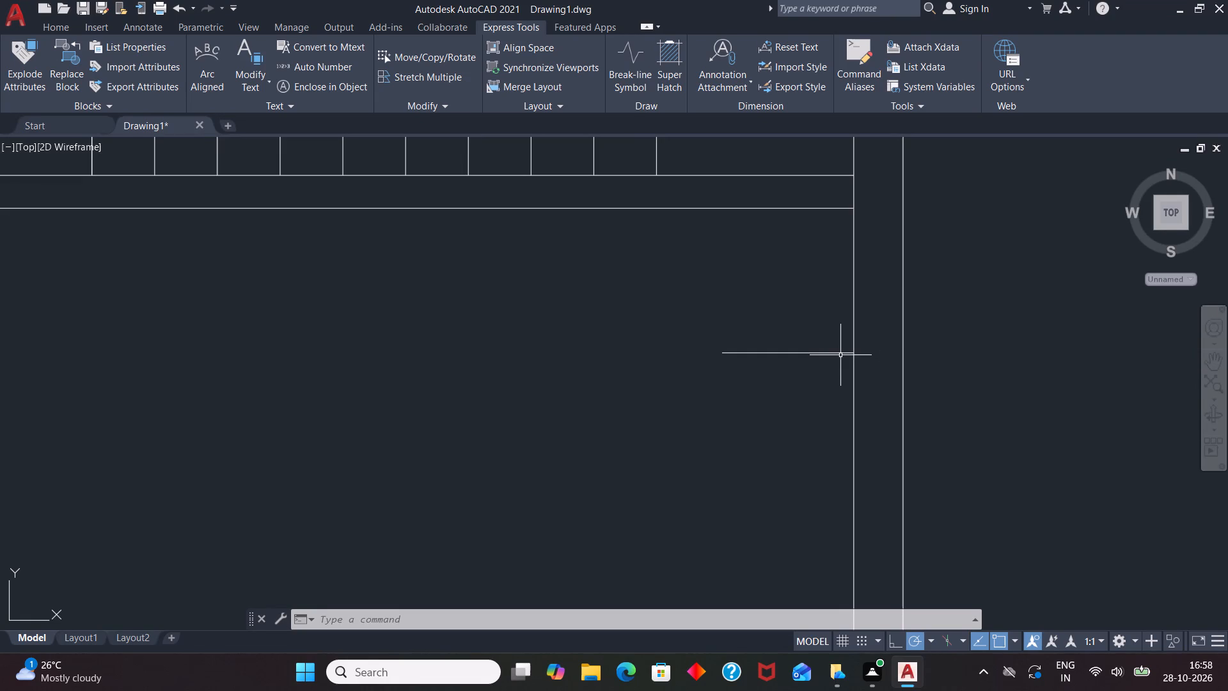
Erase the short horizontal line on the right exterior wall's inner face just below the staircase partition.
scroll(753, 327, down, 5)
scroll(769, 387, up, 2)
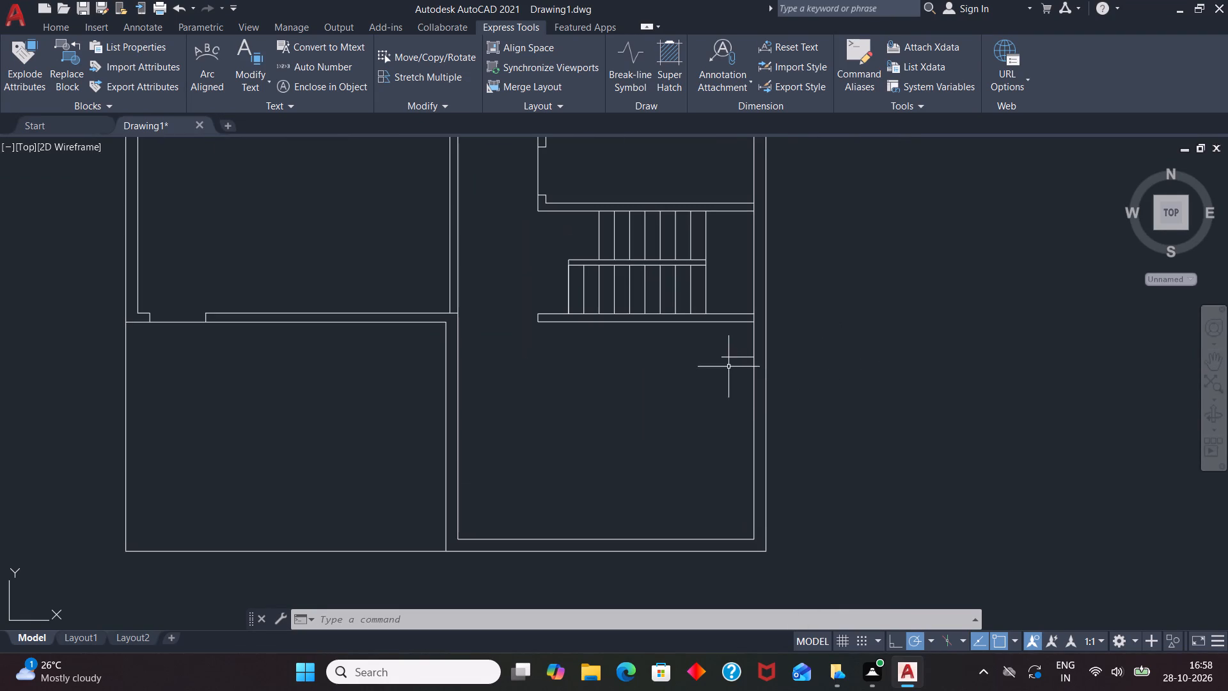
click(734, 356)
key(Delete)
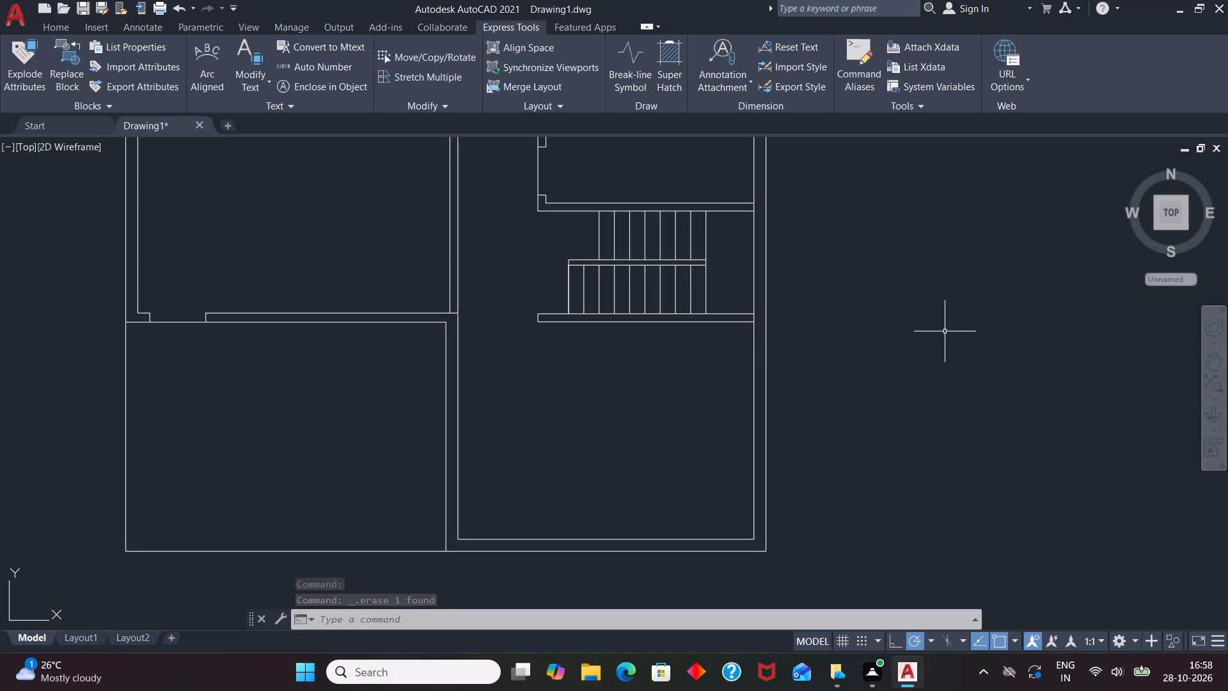
Start a new line, using tracking to locate its first point.
key(l)
key(Return)
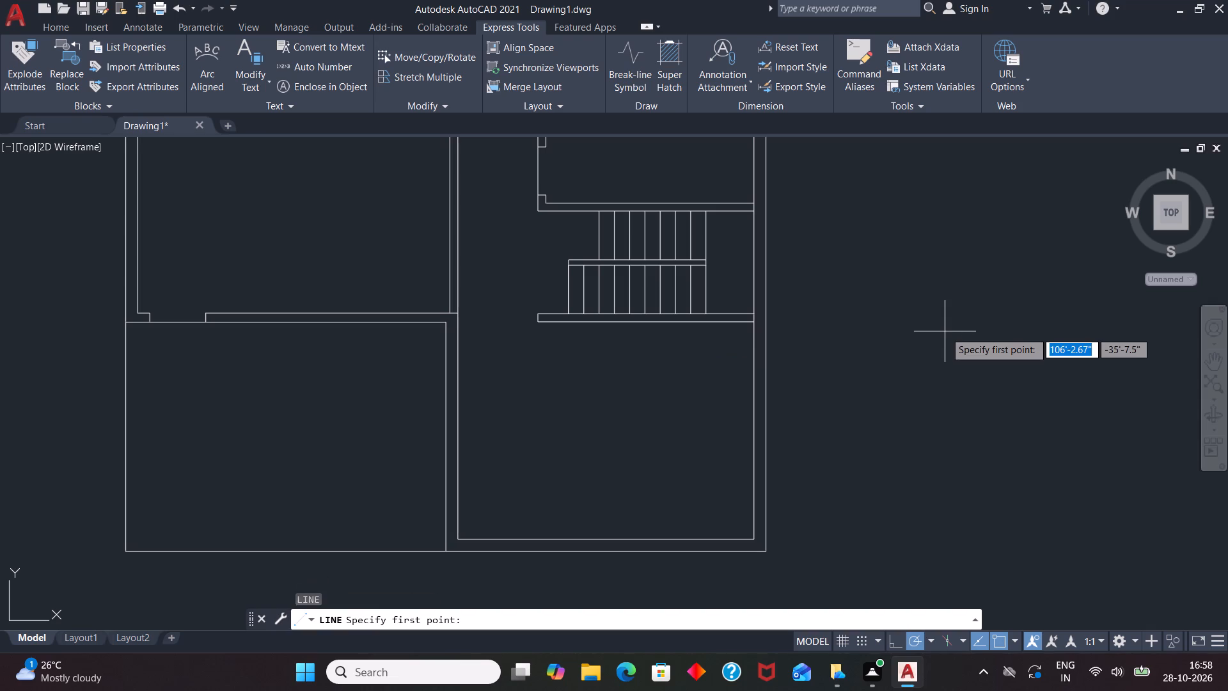
text(TL)
key(BackSpace)
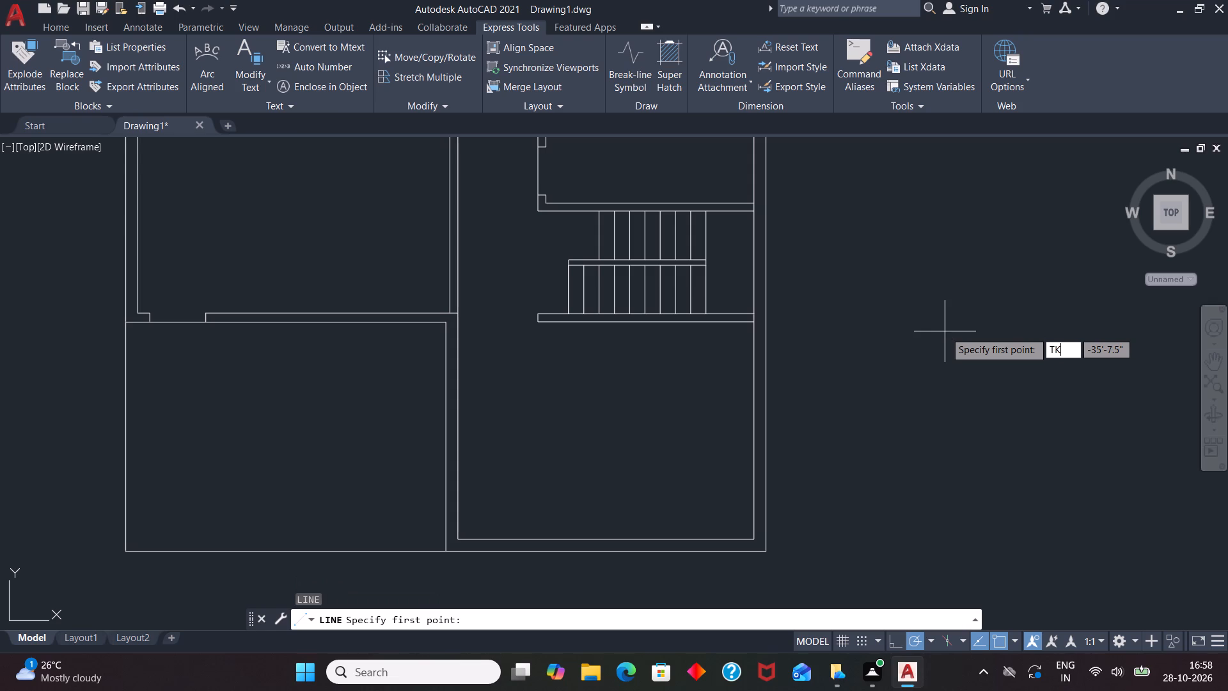
key(k)
key(Return)
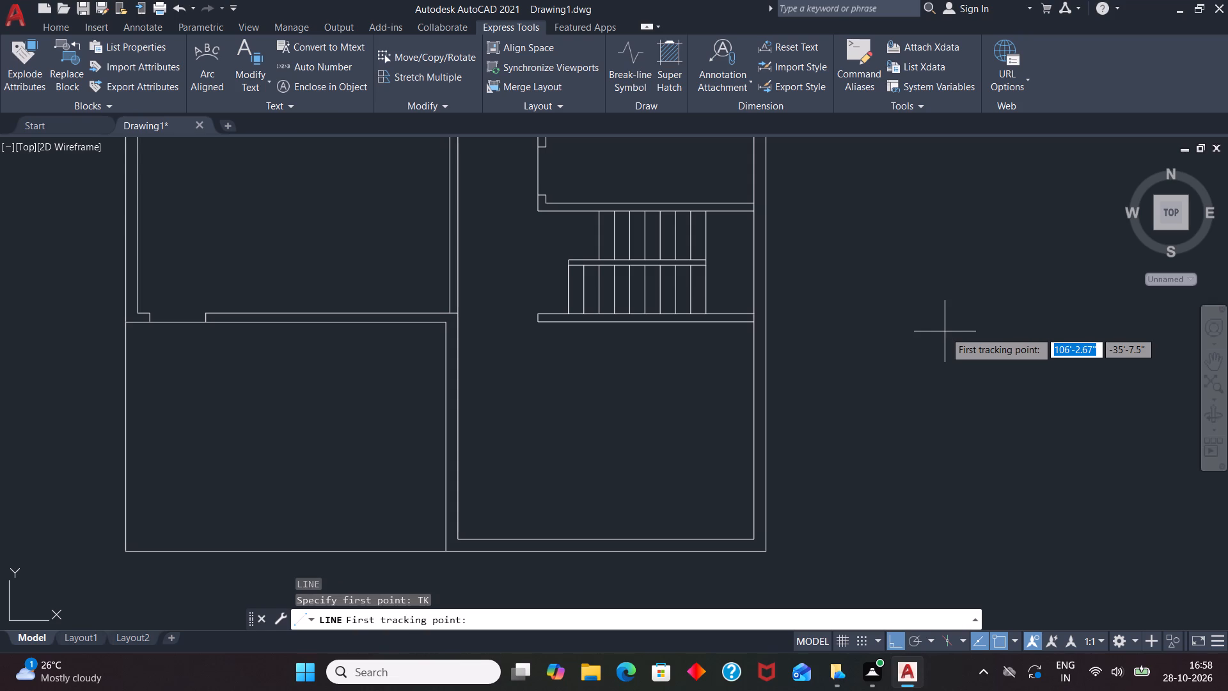
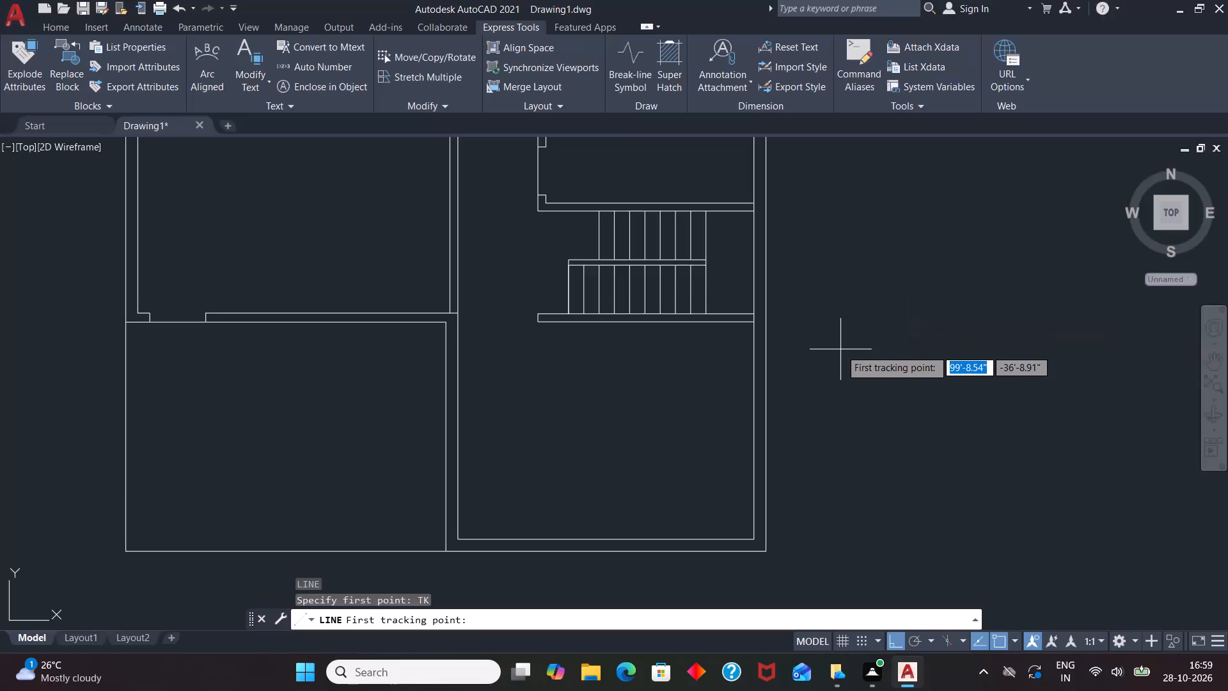
Draw a counter outline starting 2' from the lower-right room's inner bottom-right corner, running up and across to the right wall's inner face.
click(759, 534)
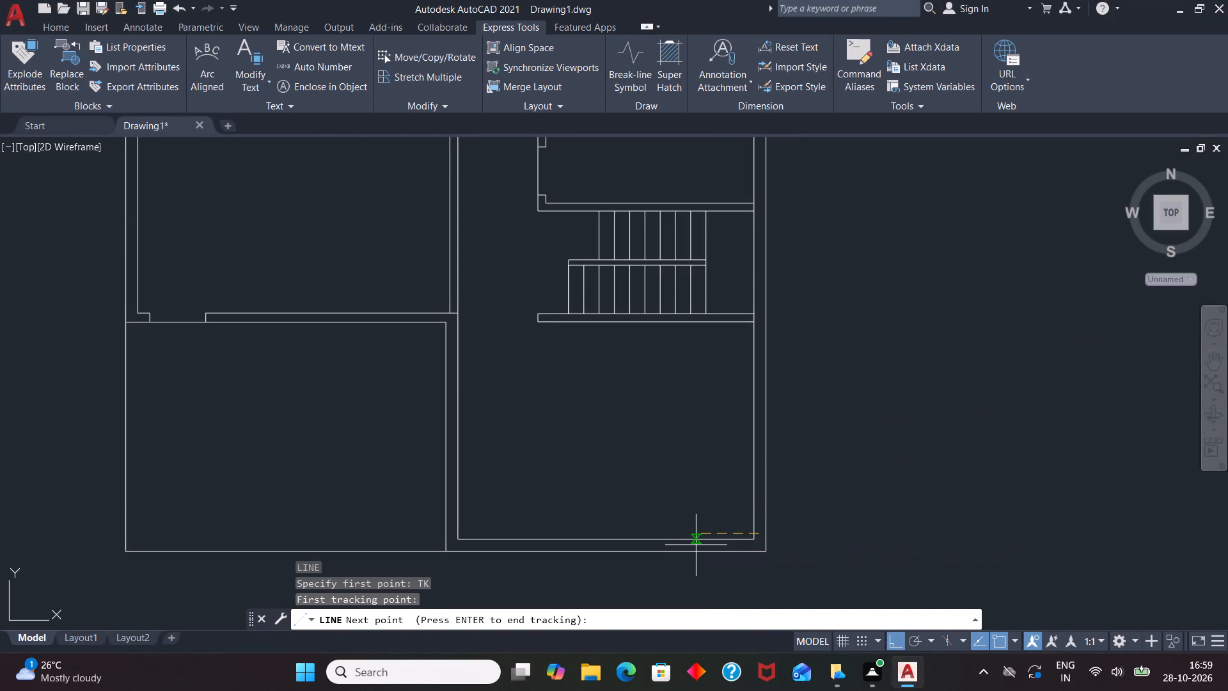
key(Escape)
key(l)
key(Return)
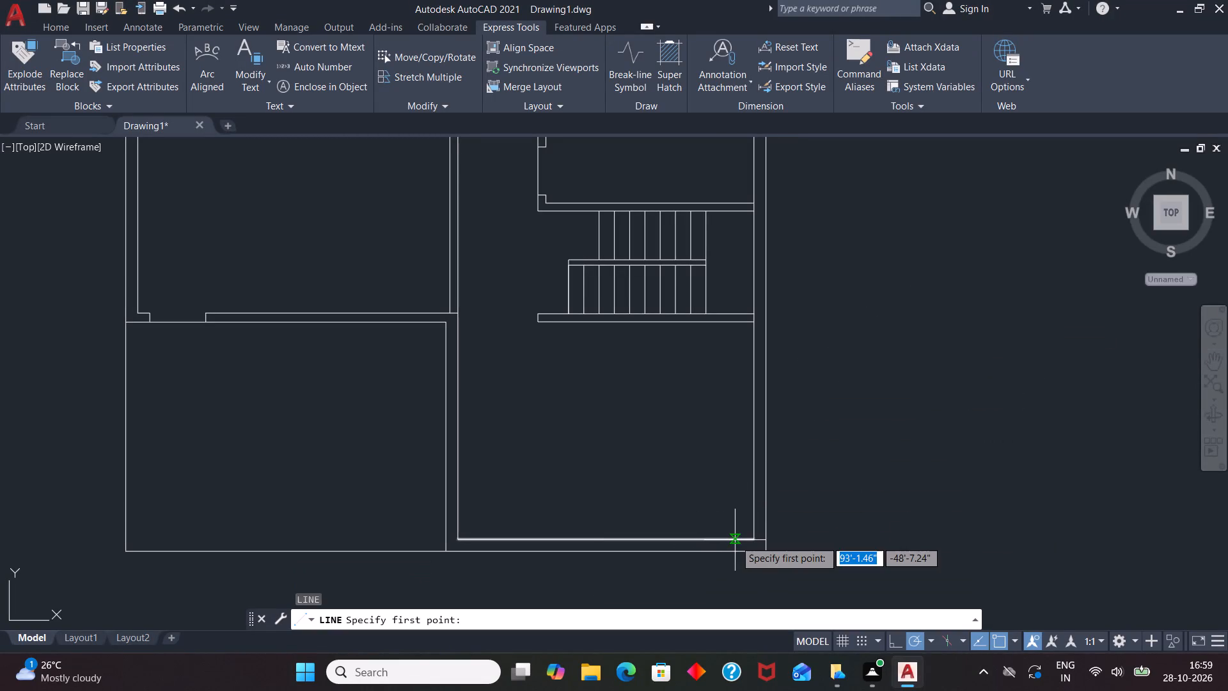
text(TK)
key(Return)
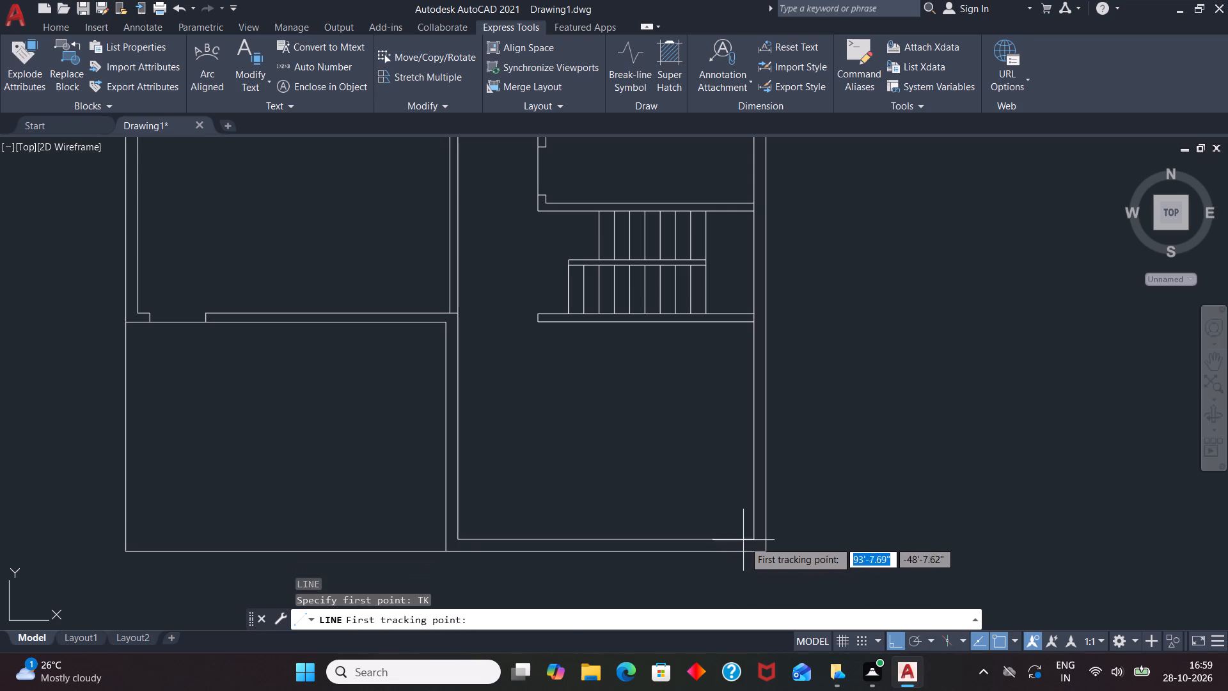
click(752, 542)
text(2')
key(Return)
key(Return)
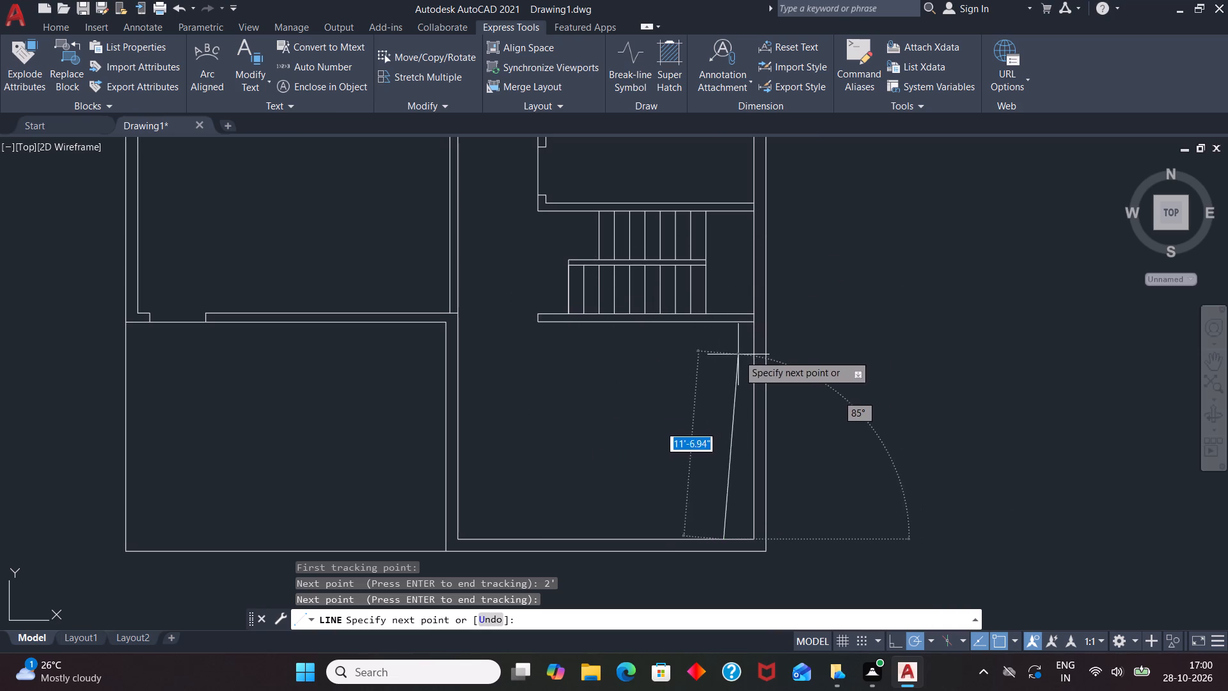
click(727, 380)
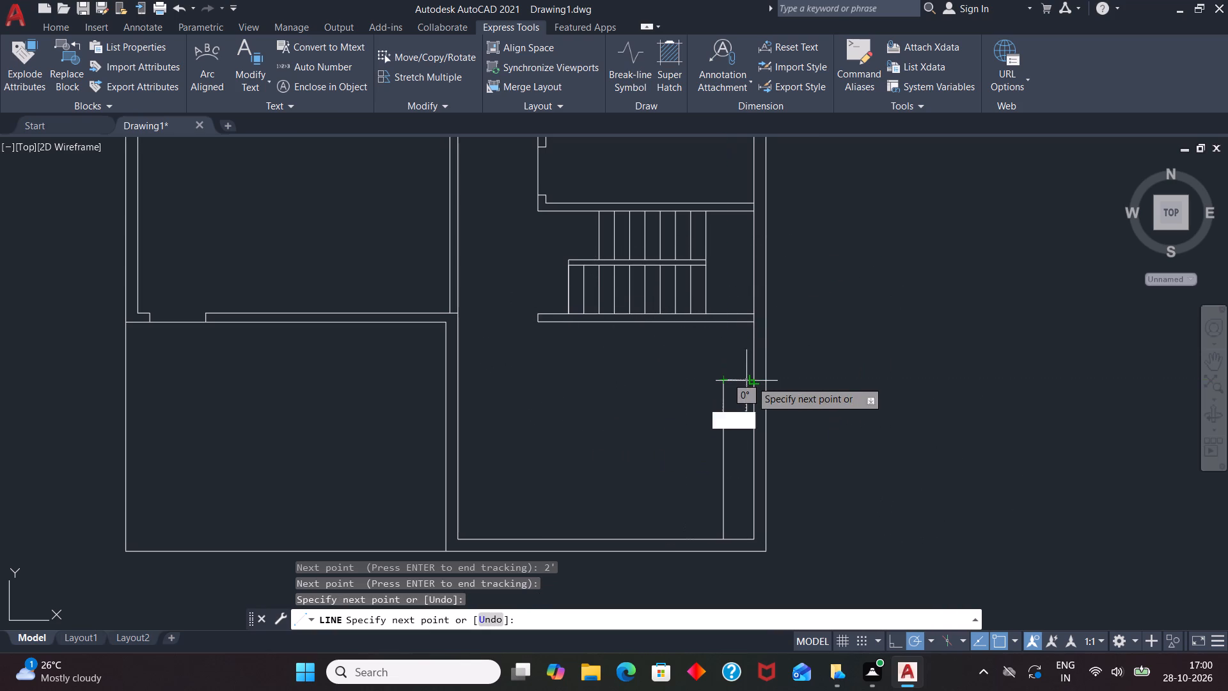
scroll(753, 379, up, 2)
click(752, 380)
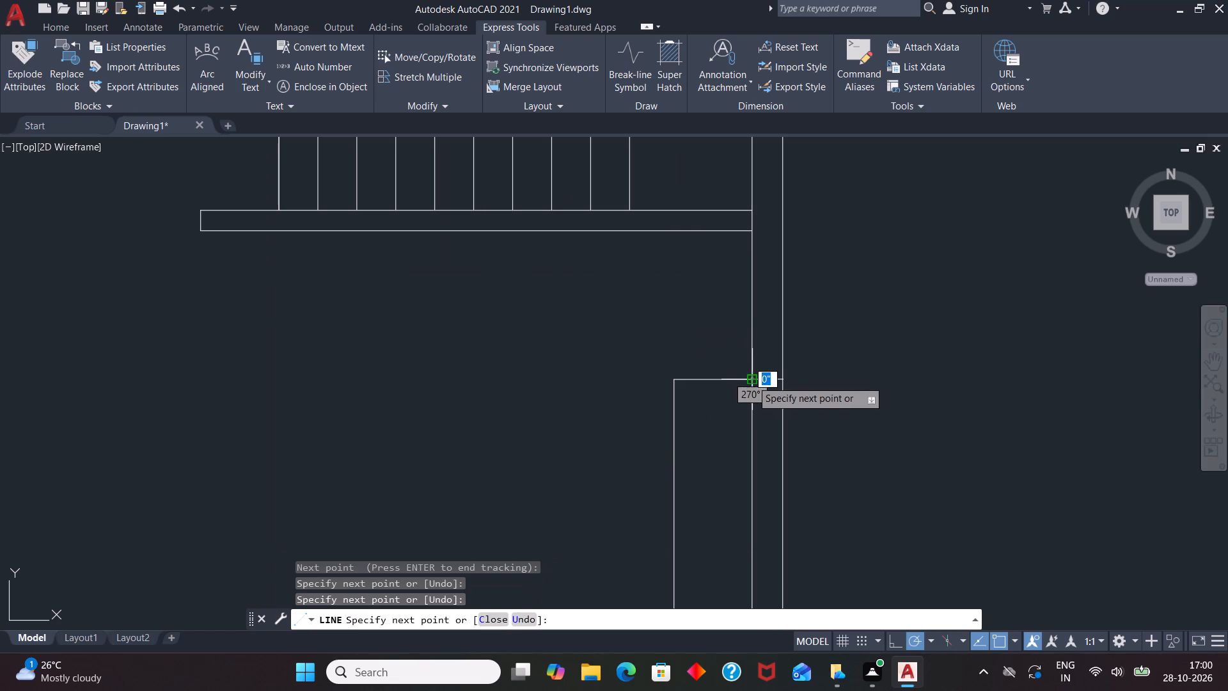
key(space)
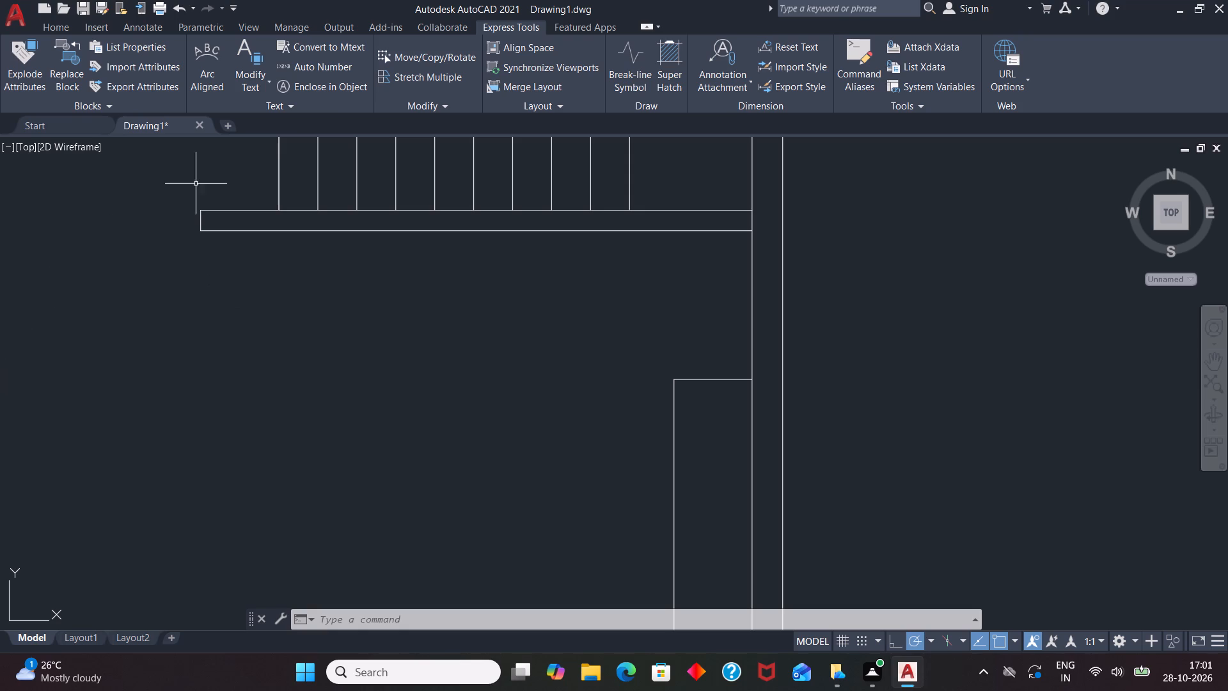
Draw the counter's bottom leg from a point 2' up its vertical line, running left and down to the bottom wall's inner face.
scroll(650, 272, down, 3)
scroll(658, 374, up, 1)
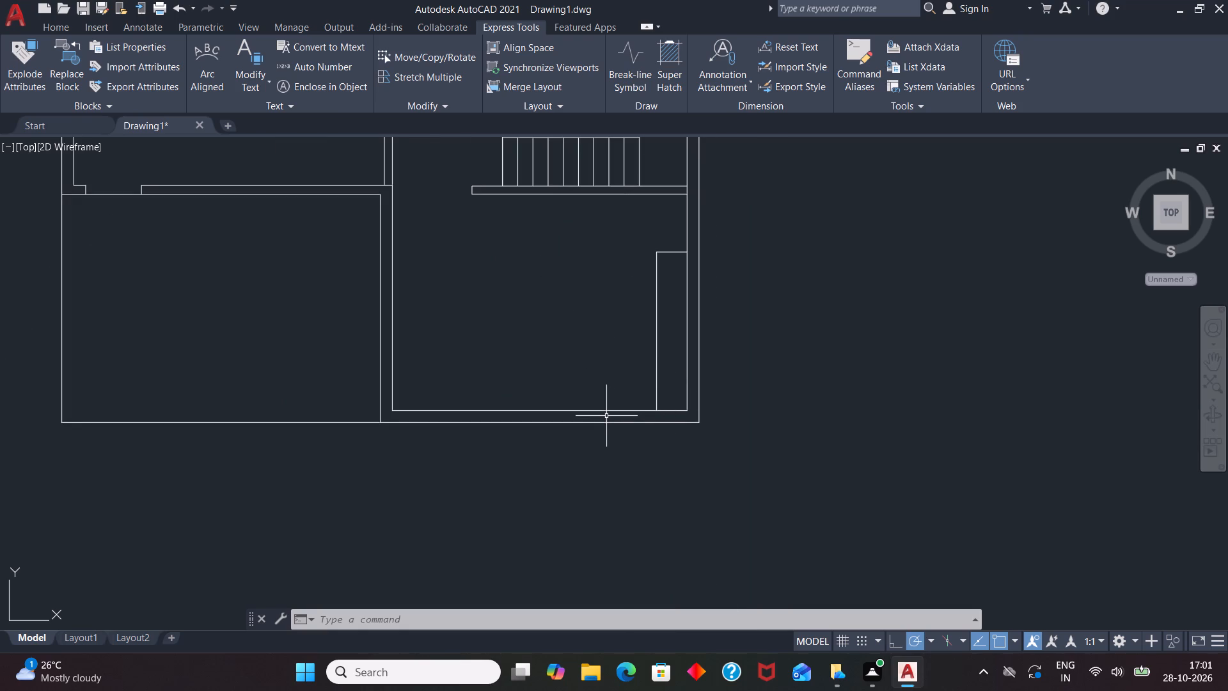
scroll(561, 385, up, 1)
scroll(830, 413, down, 1)
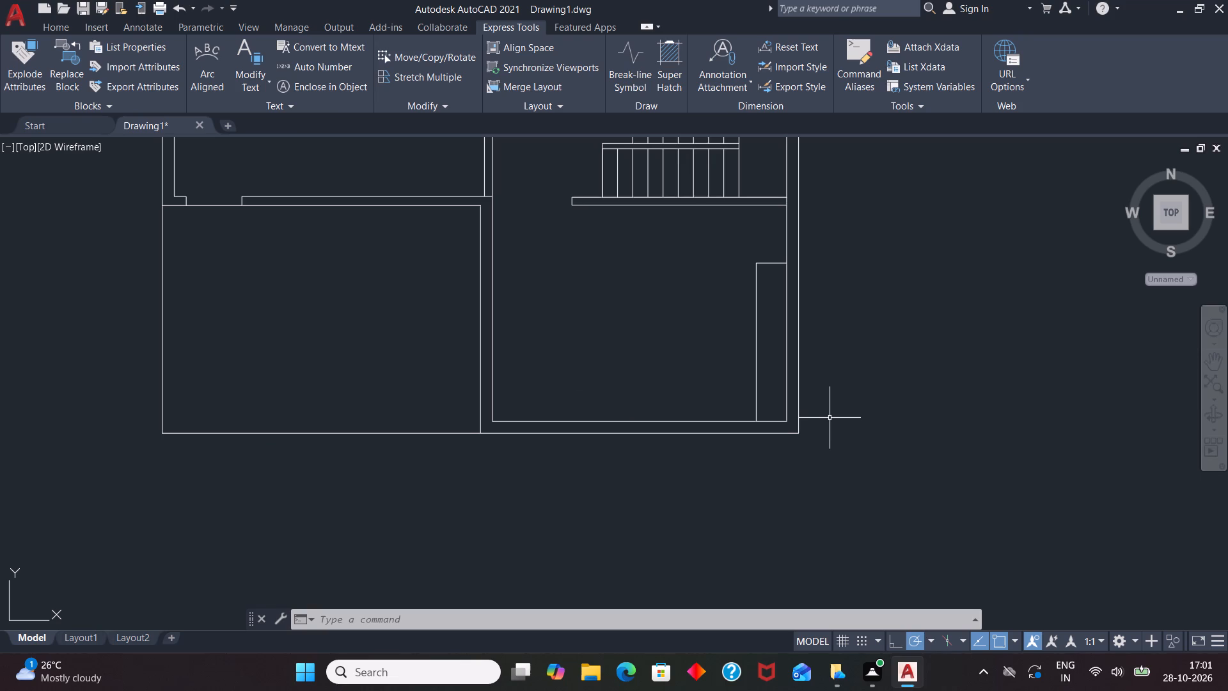
key(l)
key(Return)
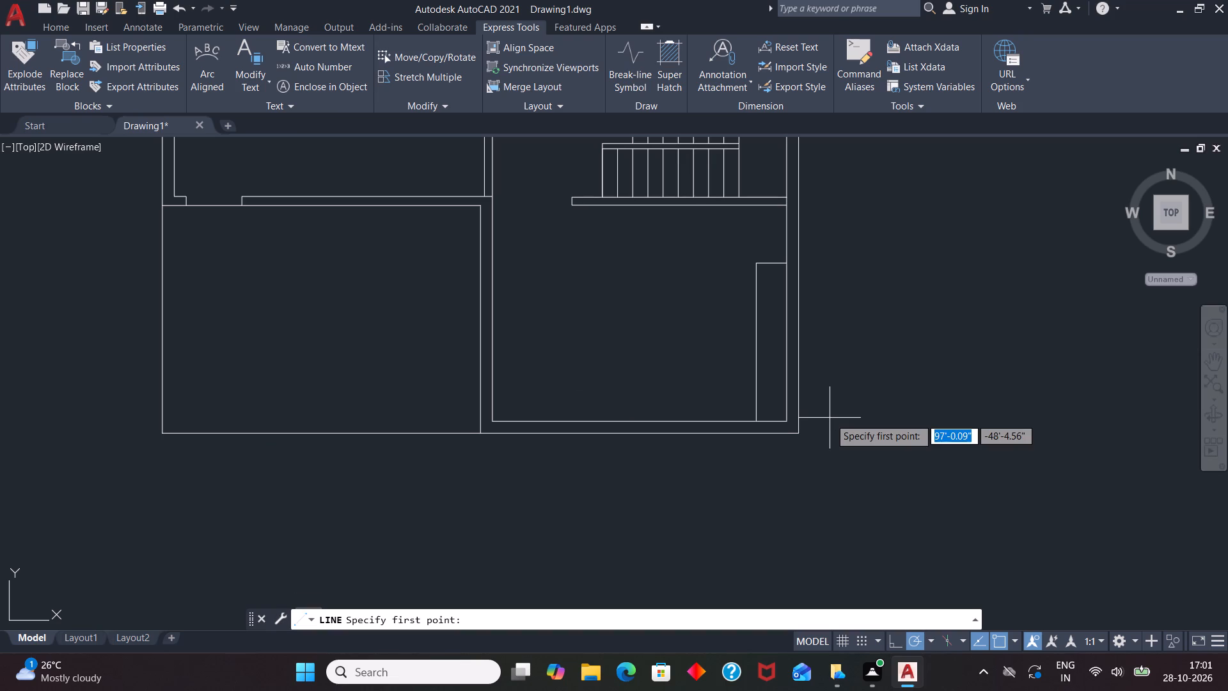
text(TK)
key(Return)
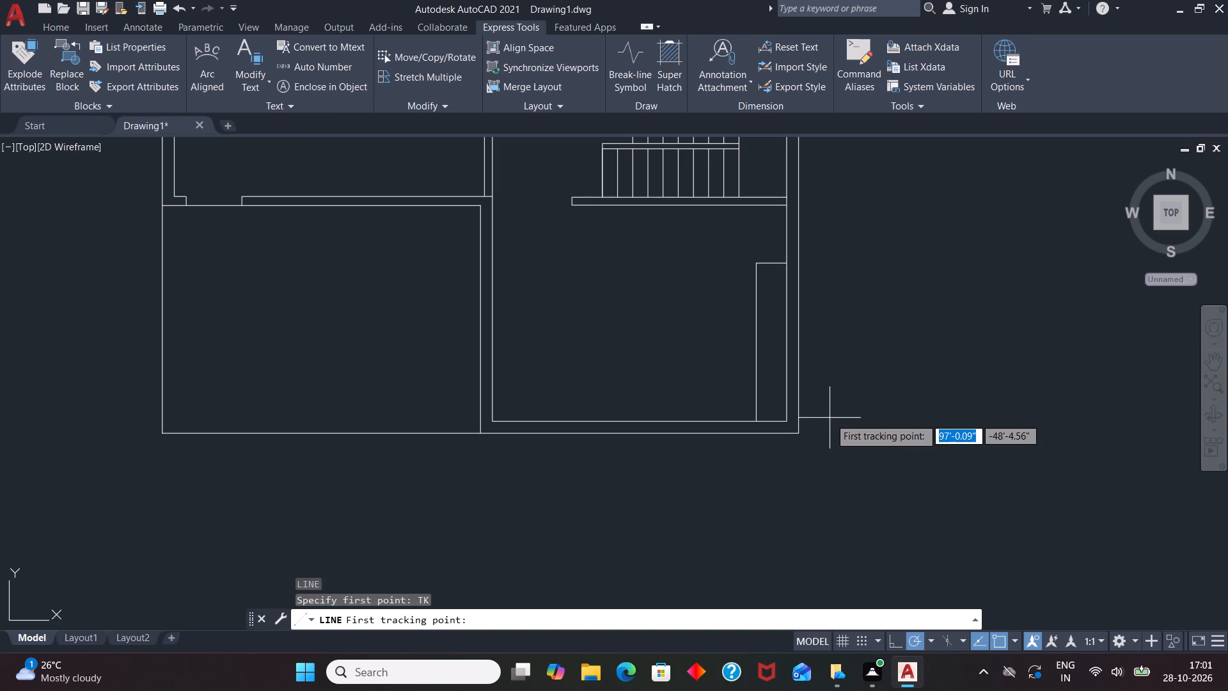
click(761, 419)
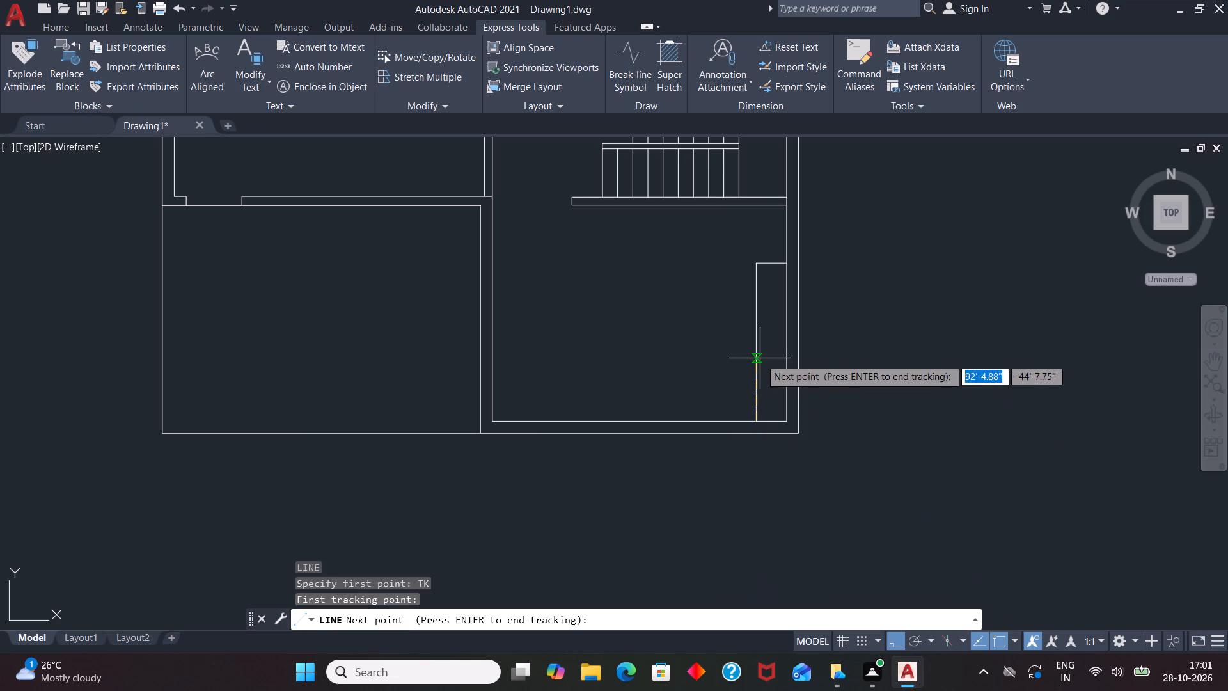
text(2')
key(Return)
key(Return)
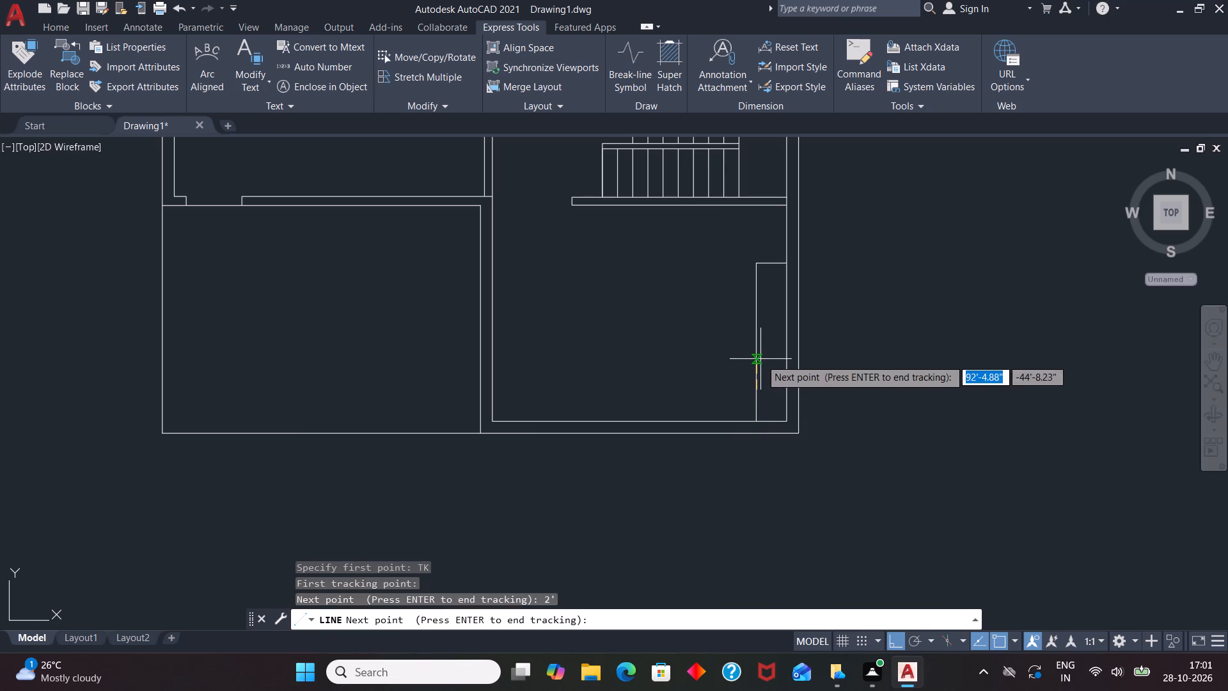
click(657, 393)
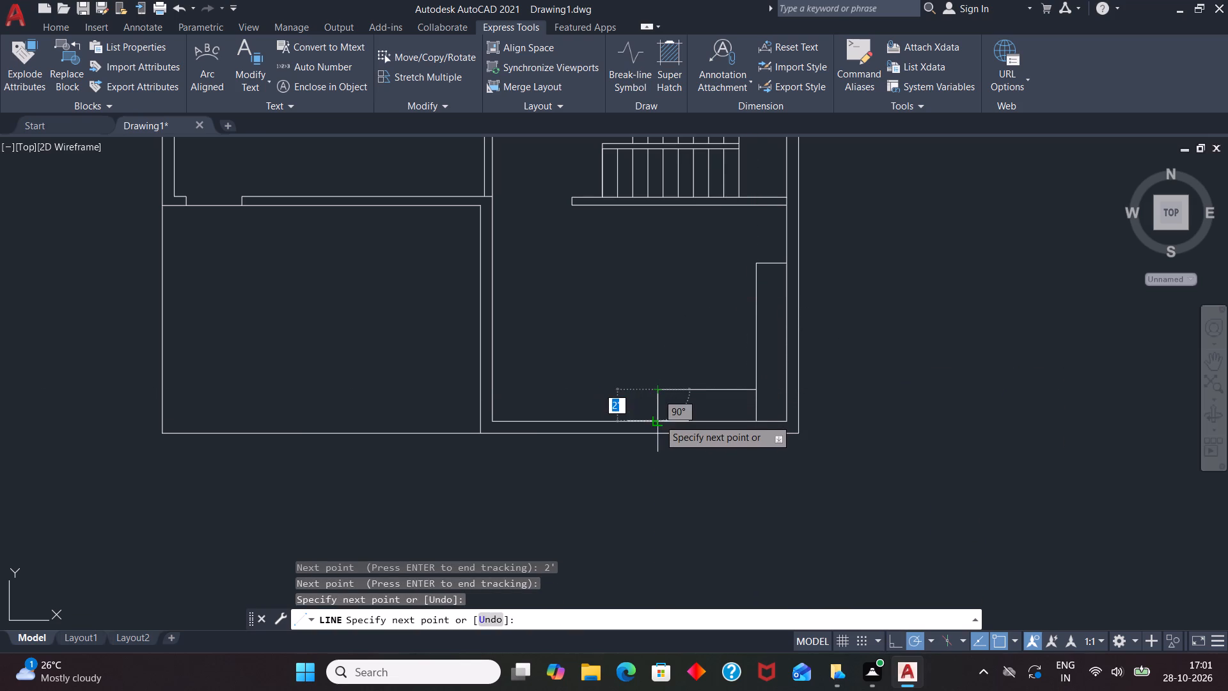
click(659, 419)
key(space)
Trim the vertical counter line below the horizontal leg to form one L-shaped counter.
text(TR)
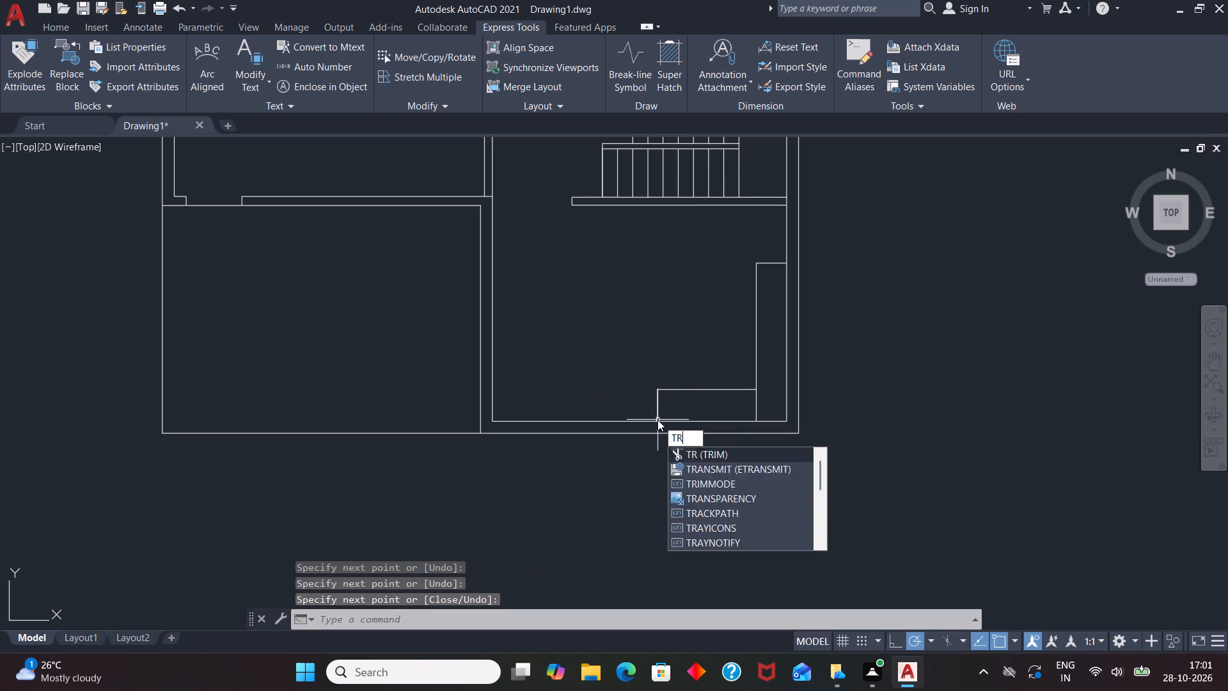
key(Return)
click(756, 409)
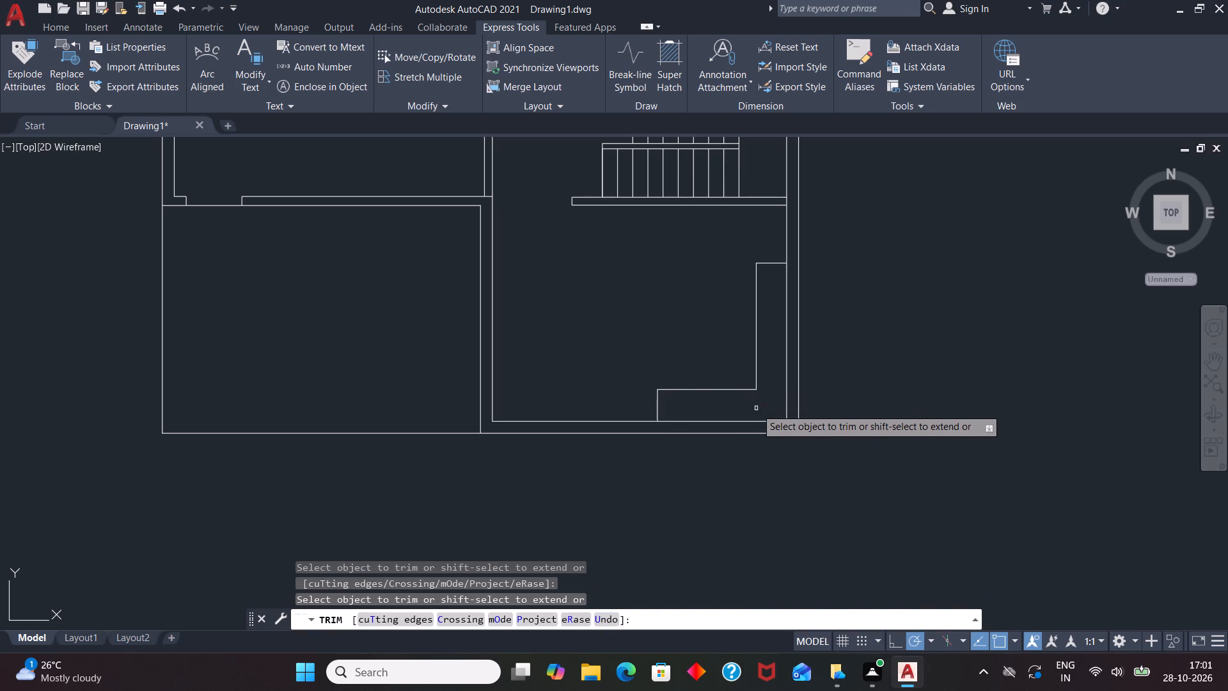
scroll(756, 408, down, 3)
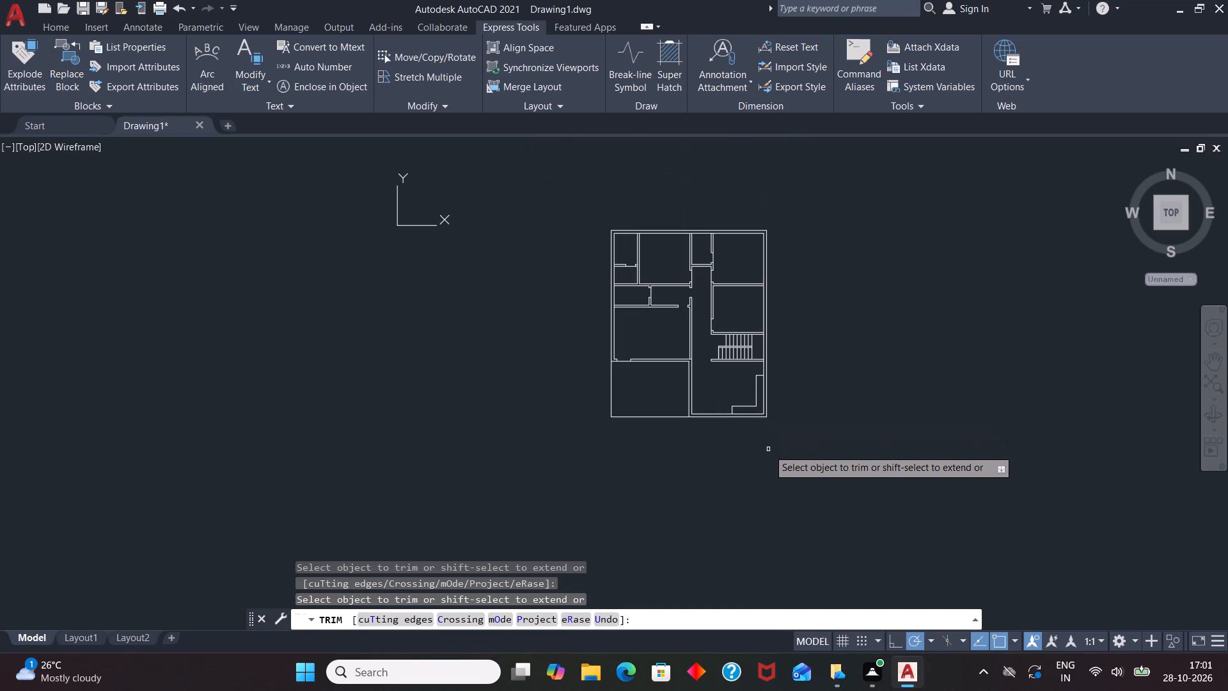
key(space)
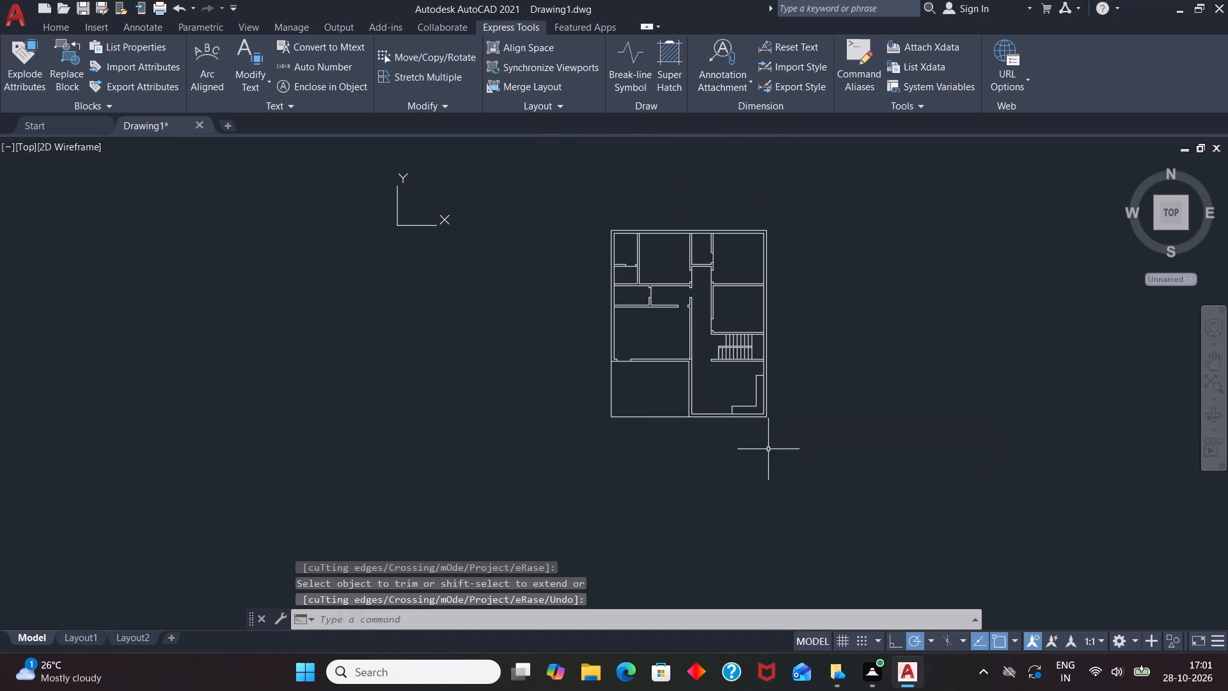
Insert the Door - Metric and Toilet - Imperial blocks from the architectural tool palette into the empty space beside the plan.
scroll(669, 278, up, 1)
scroll(590, 411, down, 1)
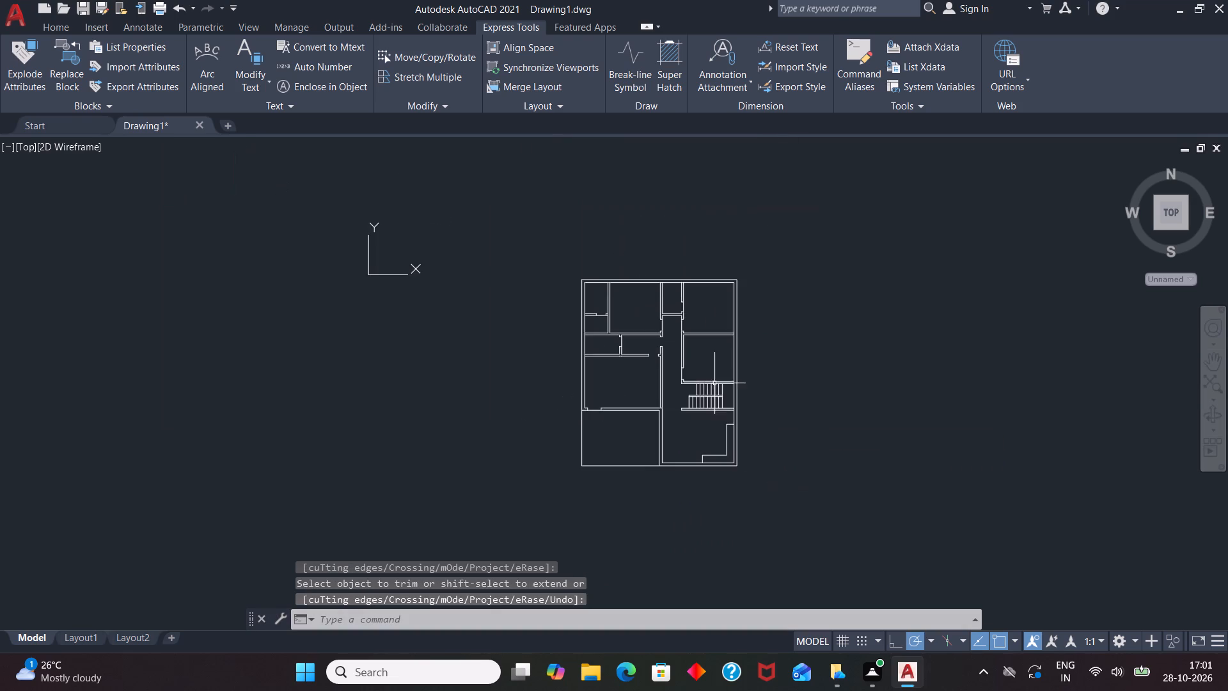
scroll(794, 301, up, 1)
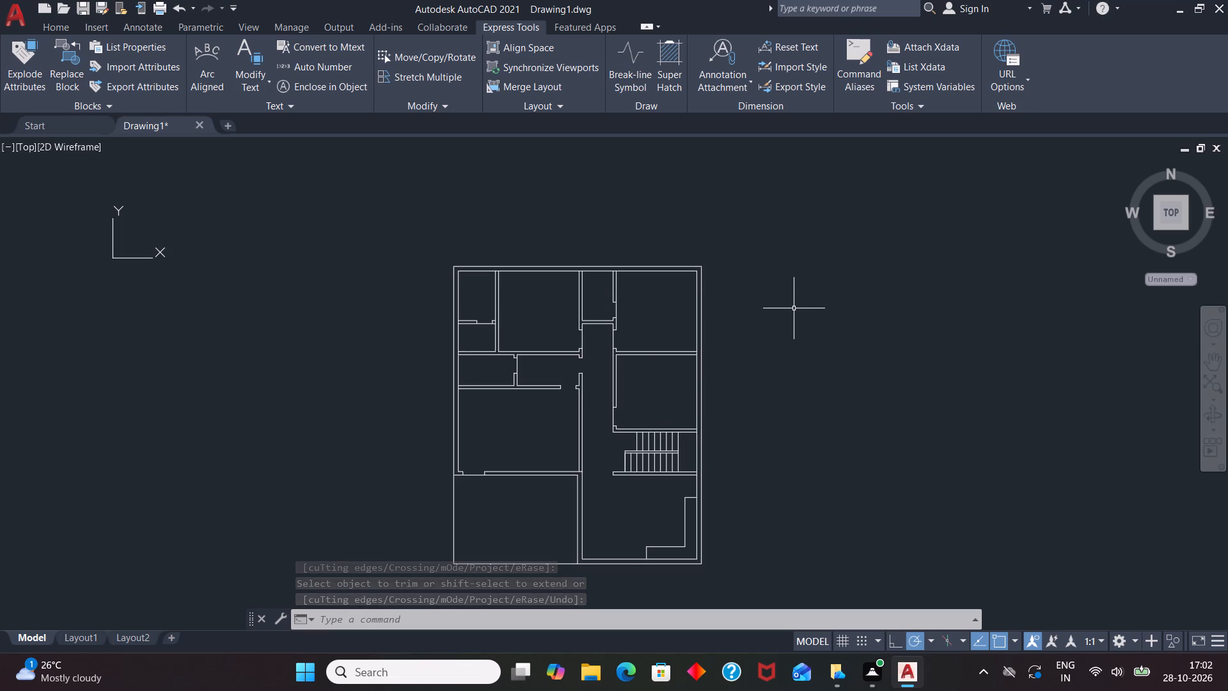
key(ctrl+3)
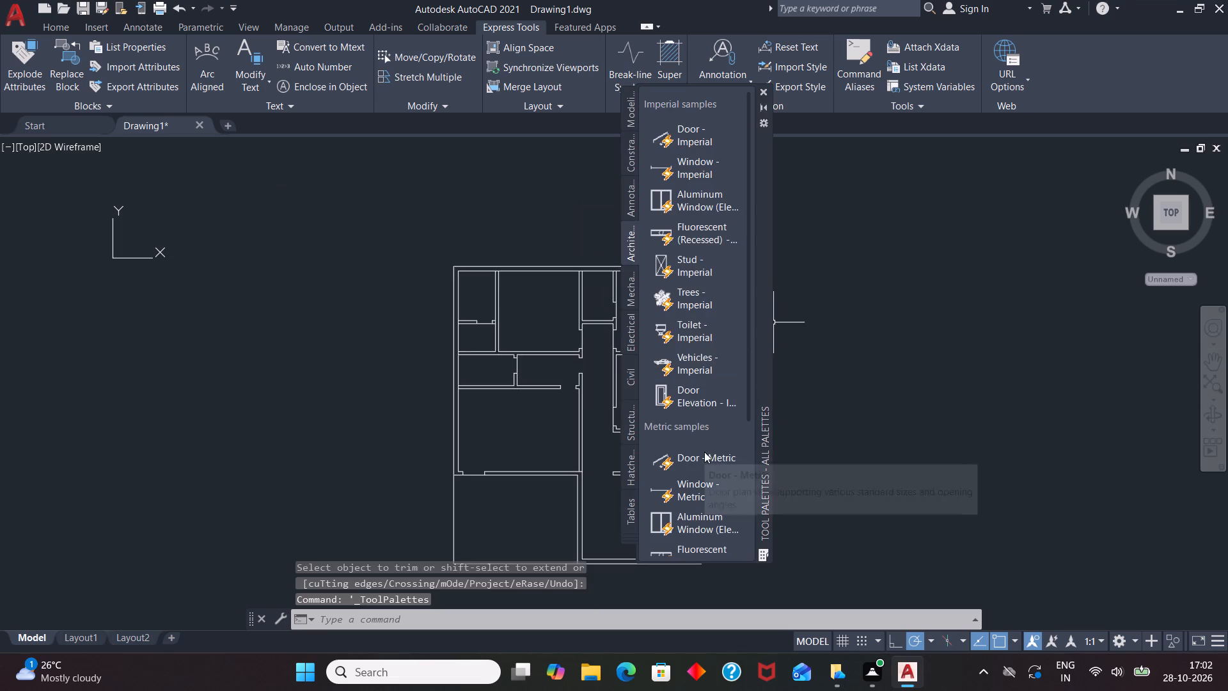
drag(704, 457, 874, 299)
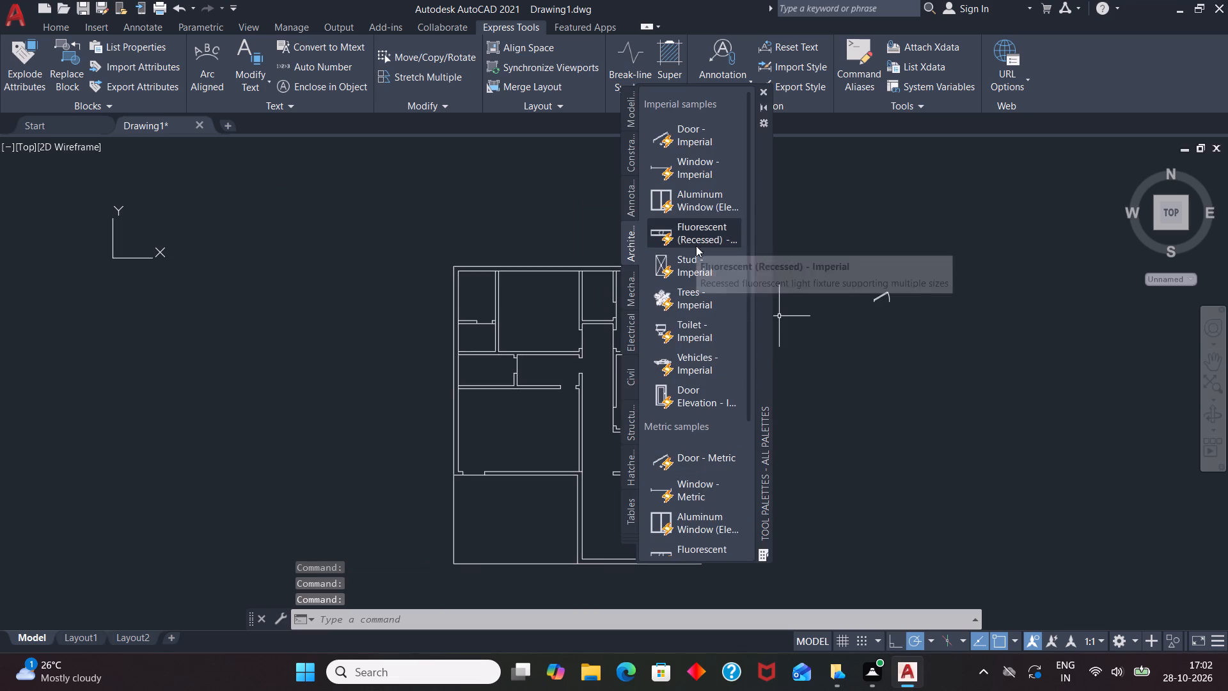
drag(690, 331, 850, 354)
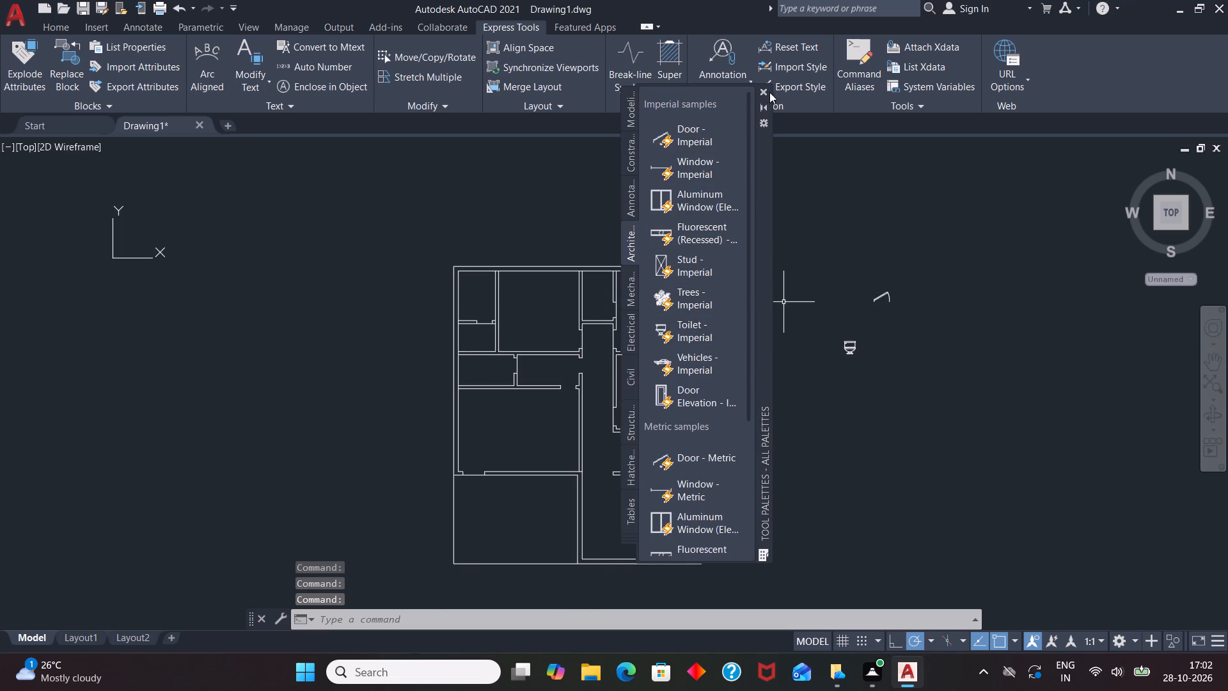
click(764, 93)
Switch the inserted toilet block to its Round (Plan) view.
click(852, 349)
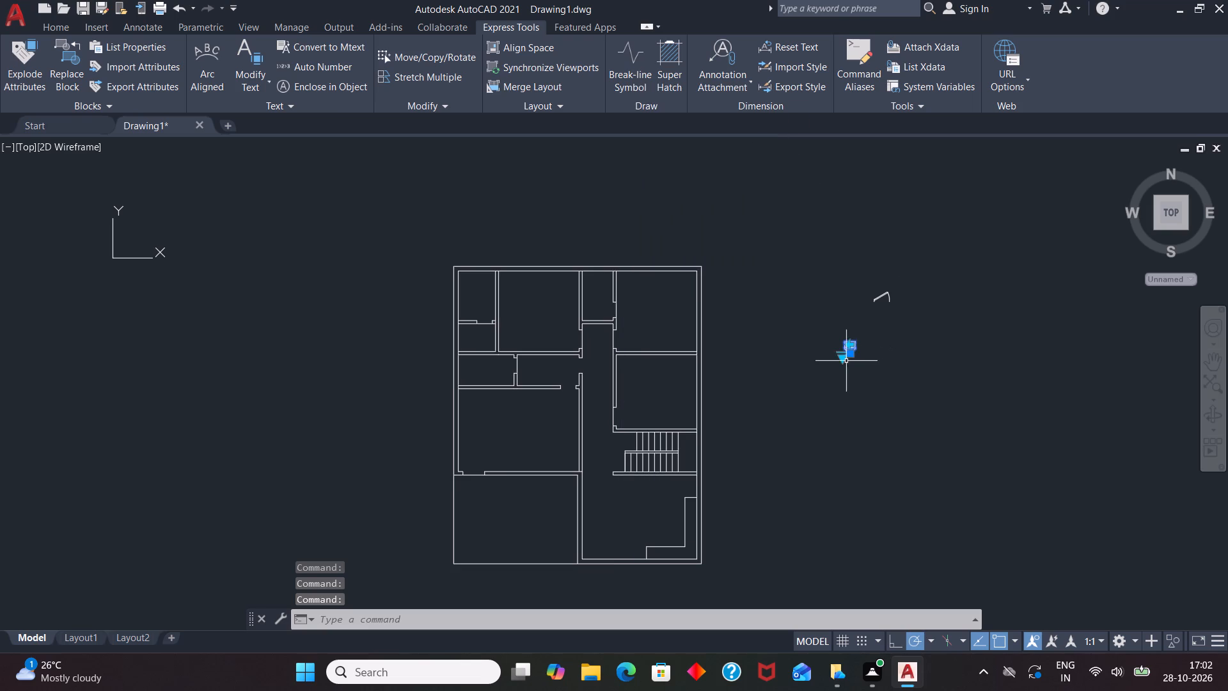
click(844, 357)
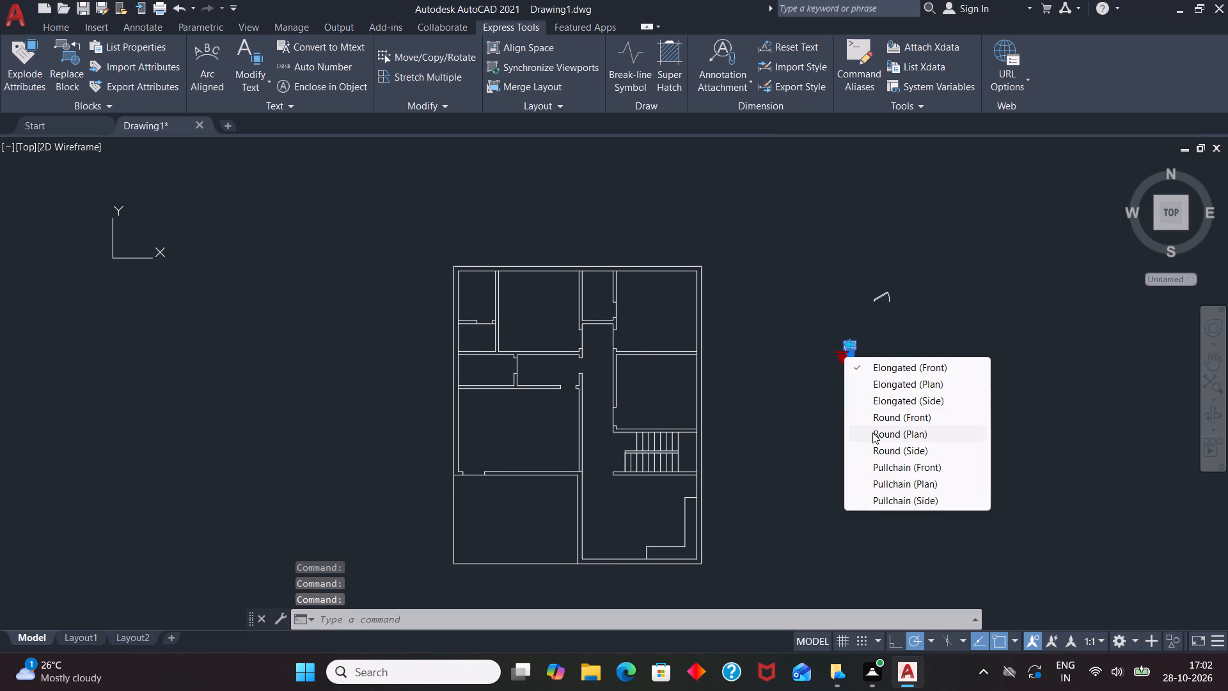
click(872, 433)
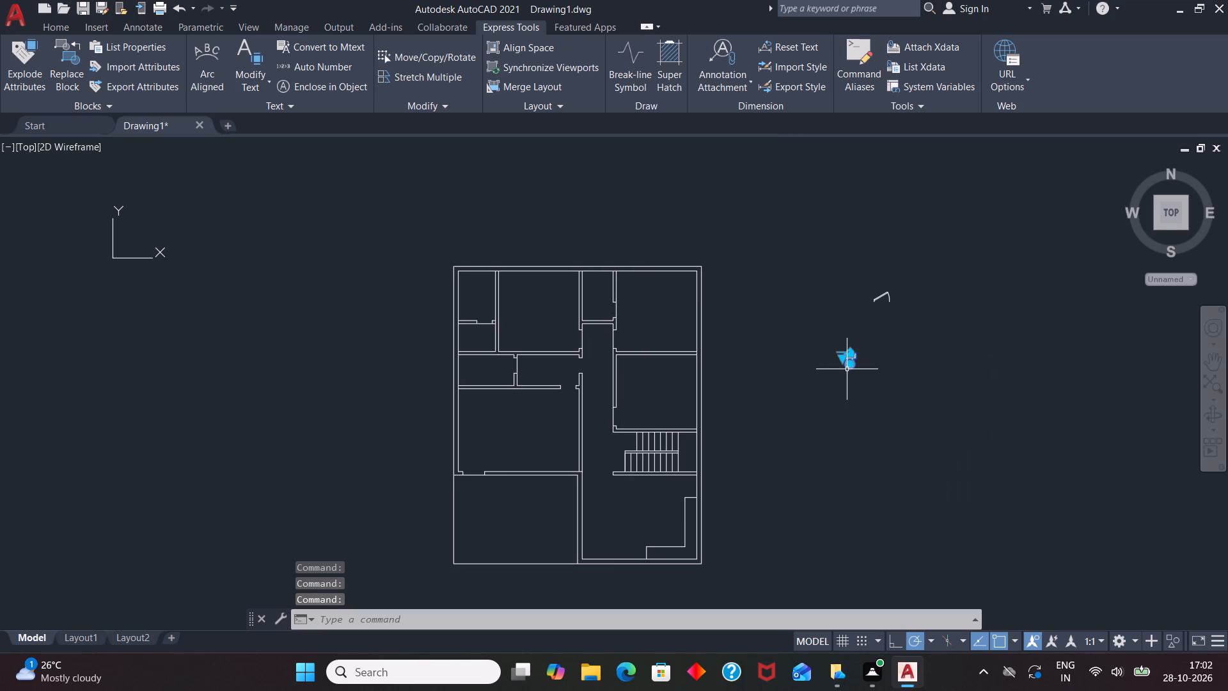
Copy the toilet against the top wall of the upper-left small room and of the small top room beside the upper-right room.
text(CO)
key(Return)
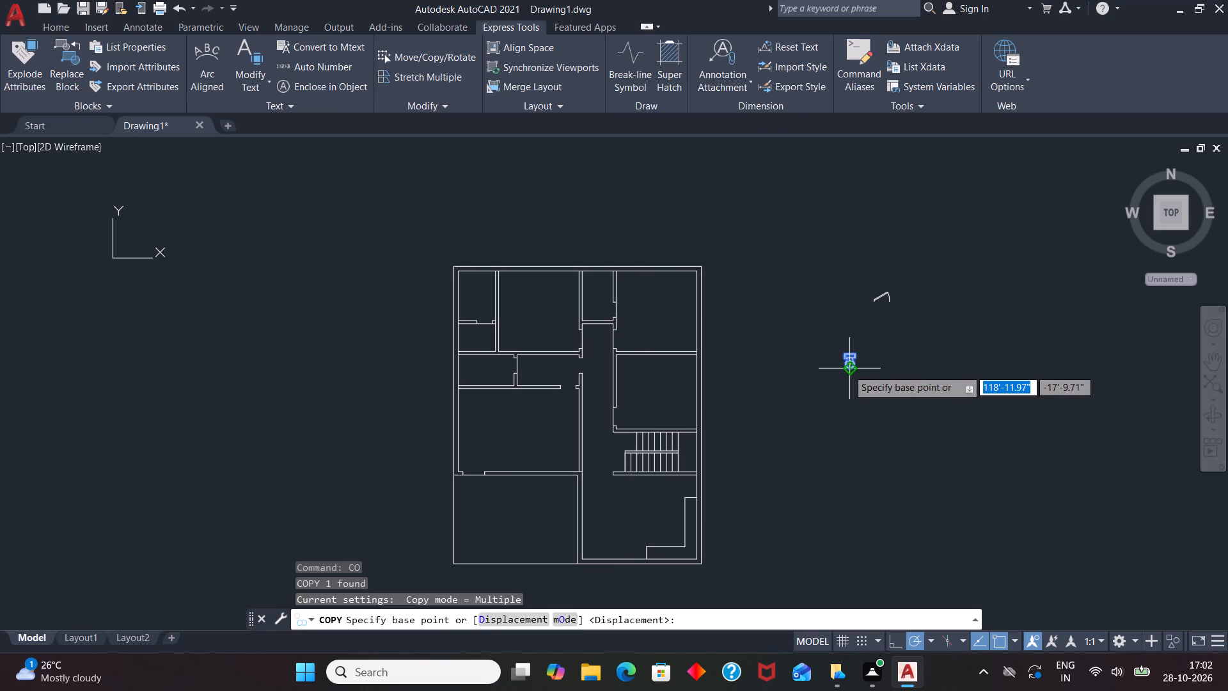
click(847, 369)
scroll(480, 274, up, 2)
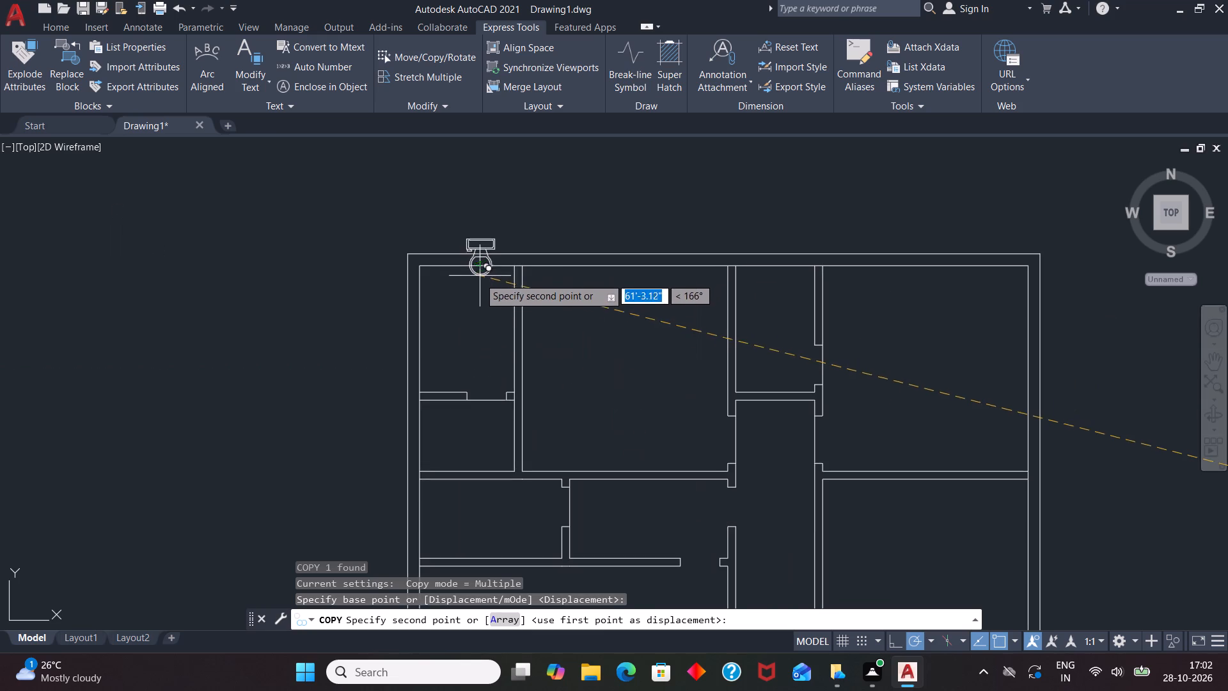
scroll(479, 289, up, 3)
click(421, 341)
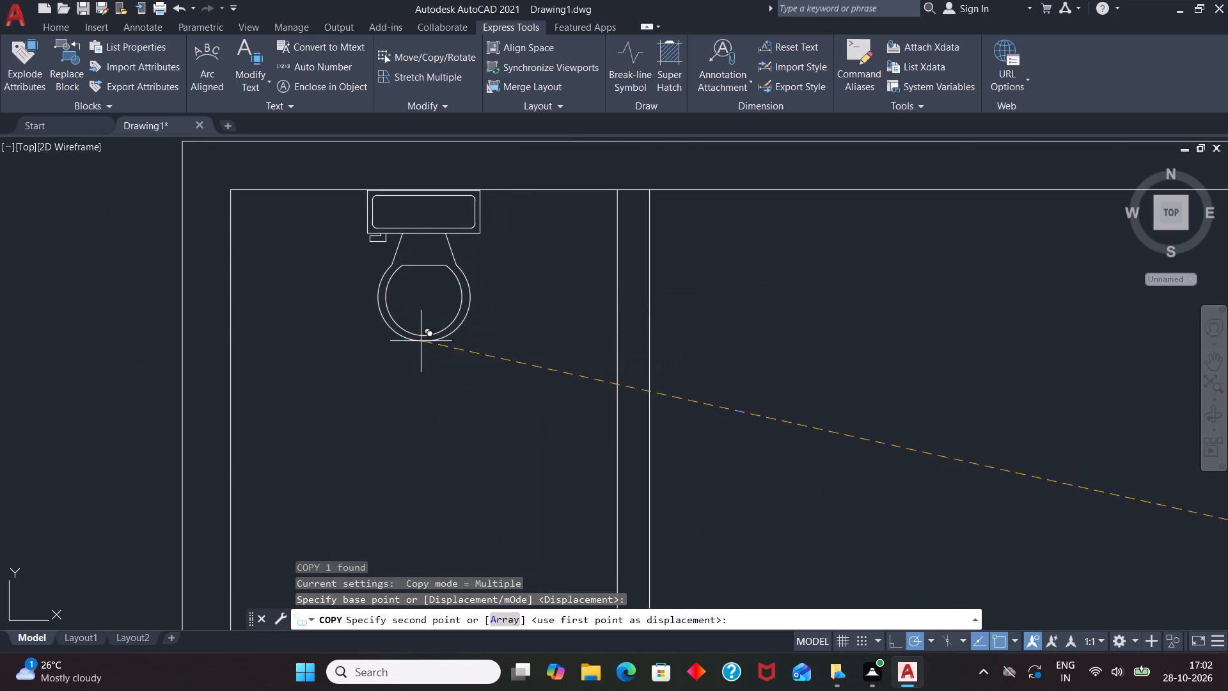
scroll(378, 373, down, 3)
scroll(697, 385, up, 3)
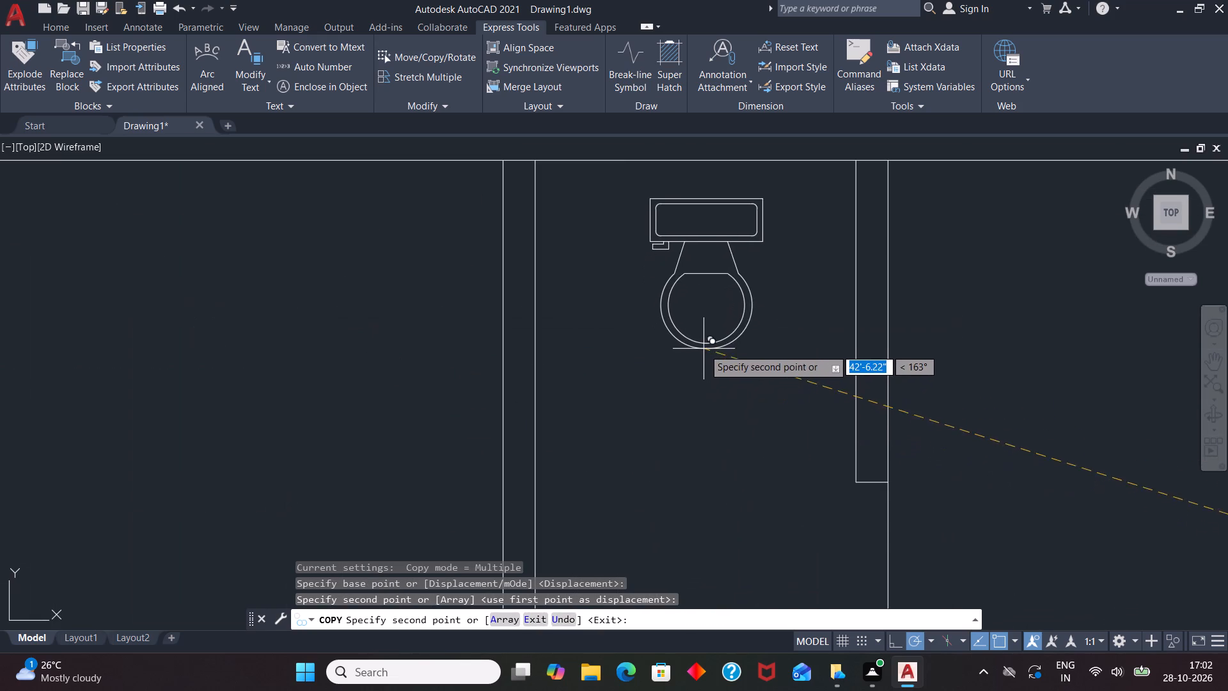
scroll(698, 365, down, 1)
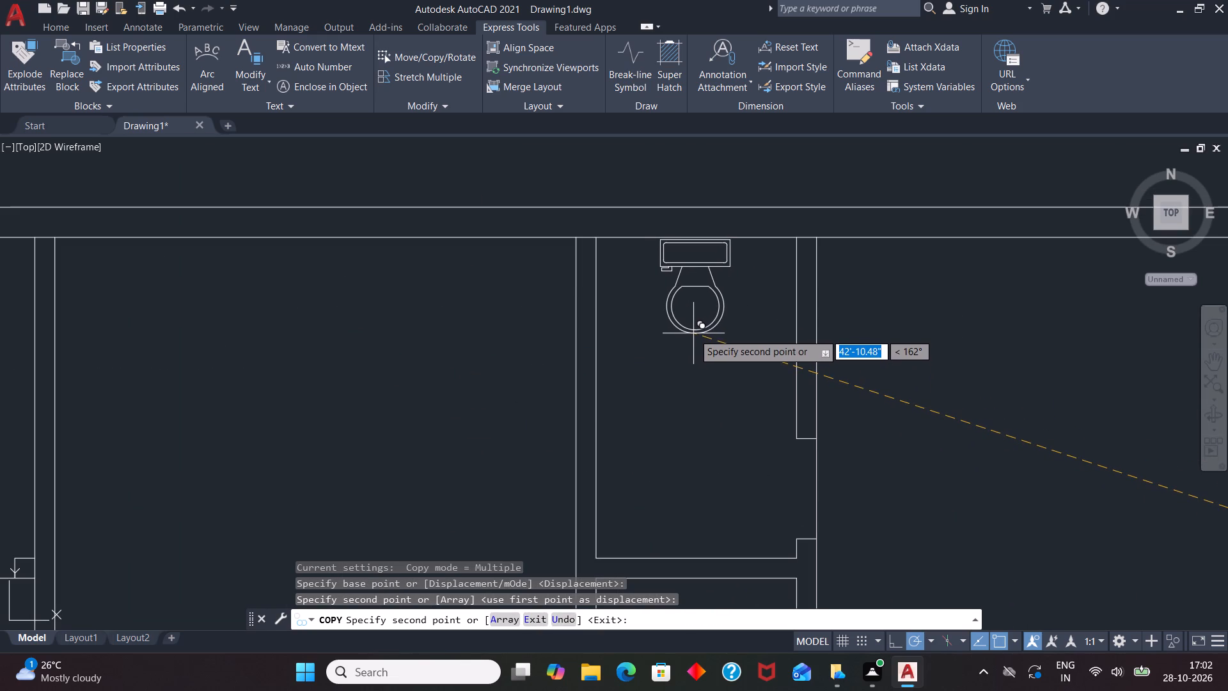
click(695, 331)
key(space)
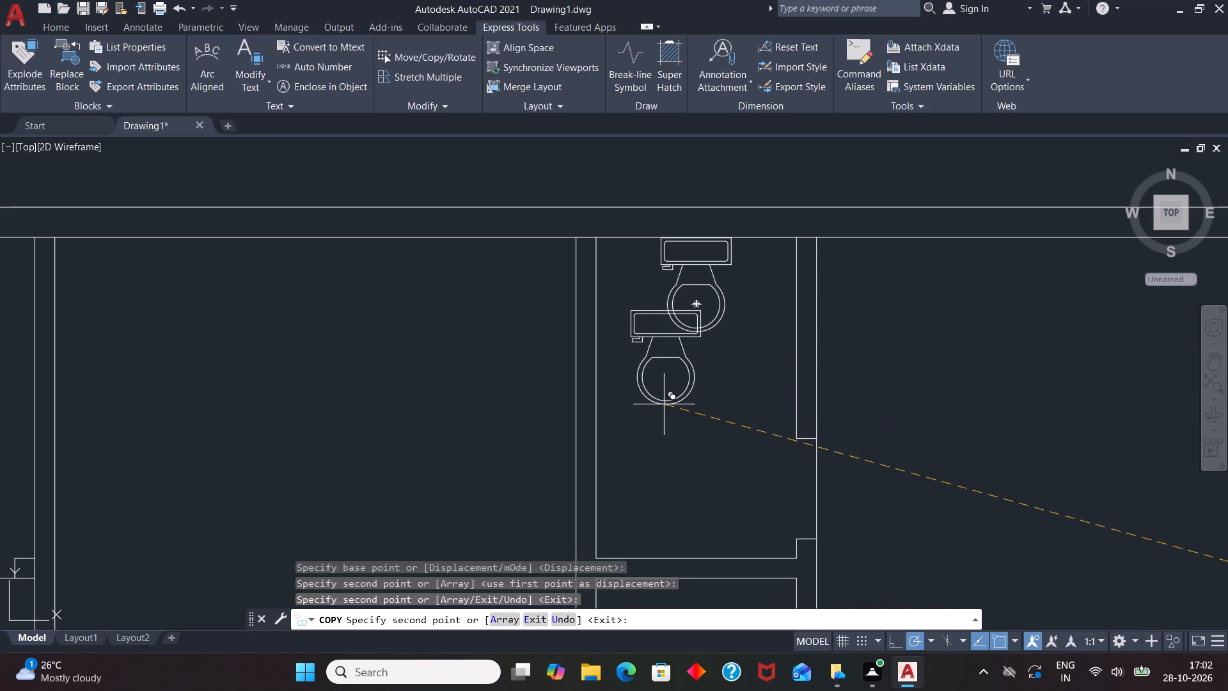
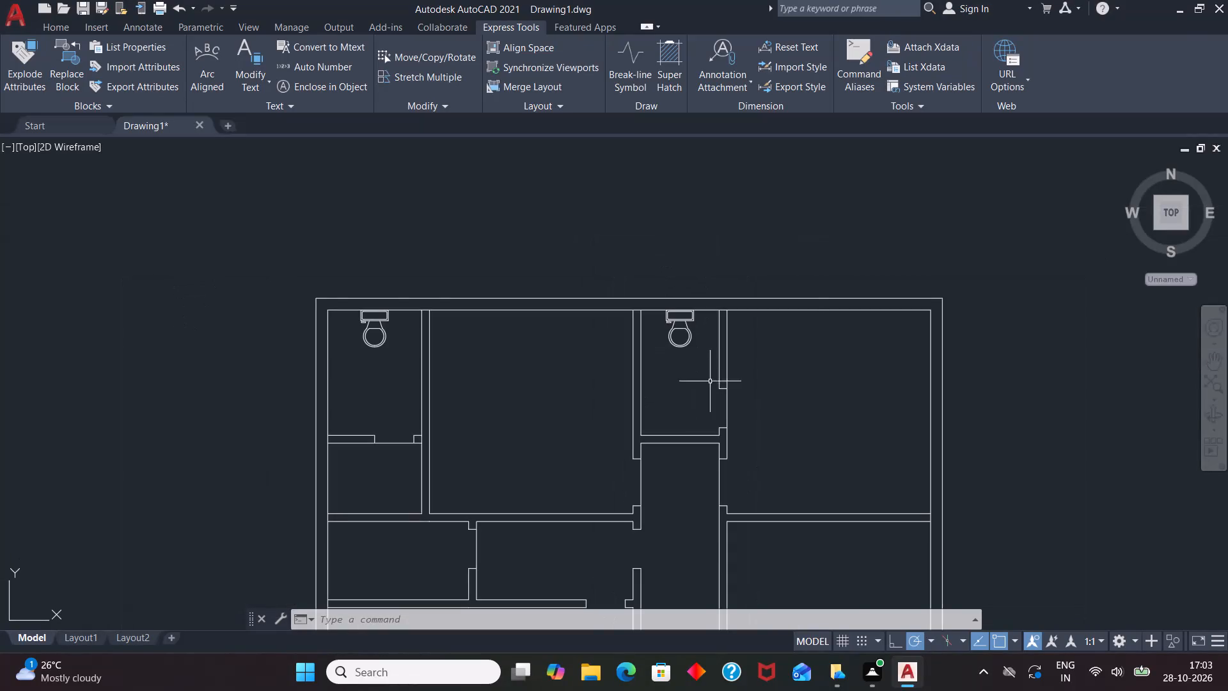
Rotate the toilet block beside the plan by 90° so its tank faces left.
scroll(825, 351, down, 1)
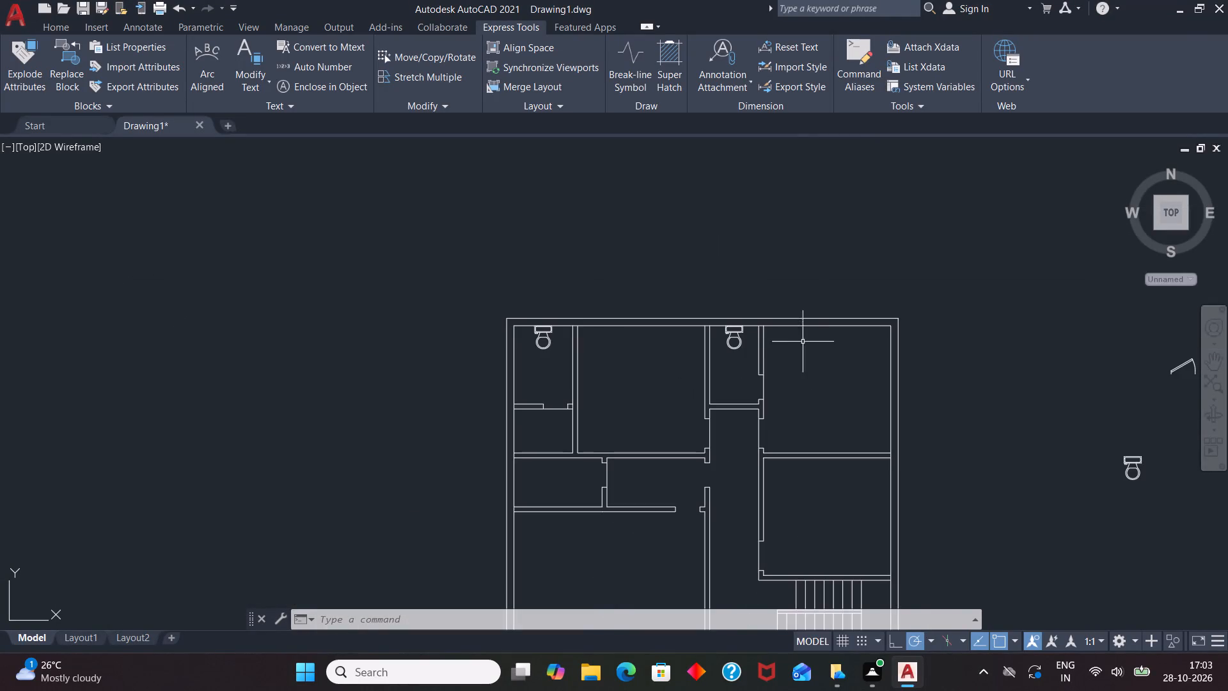
scroll(755, 322, down, 1)
click(989, 411)
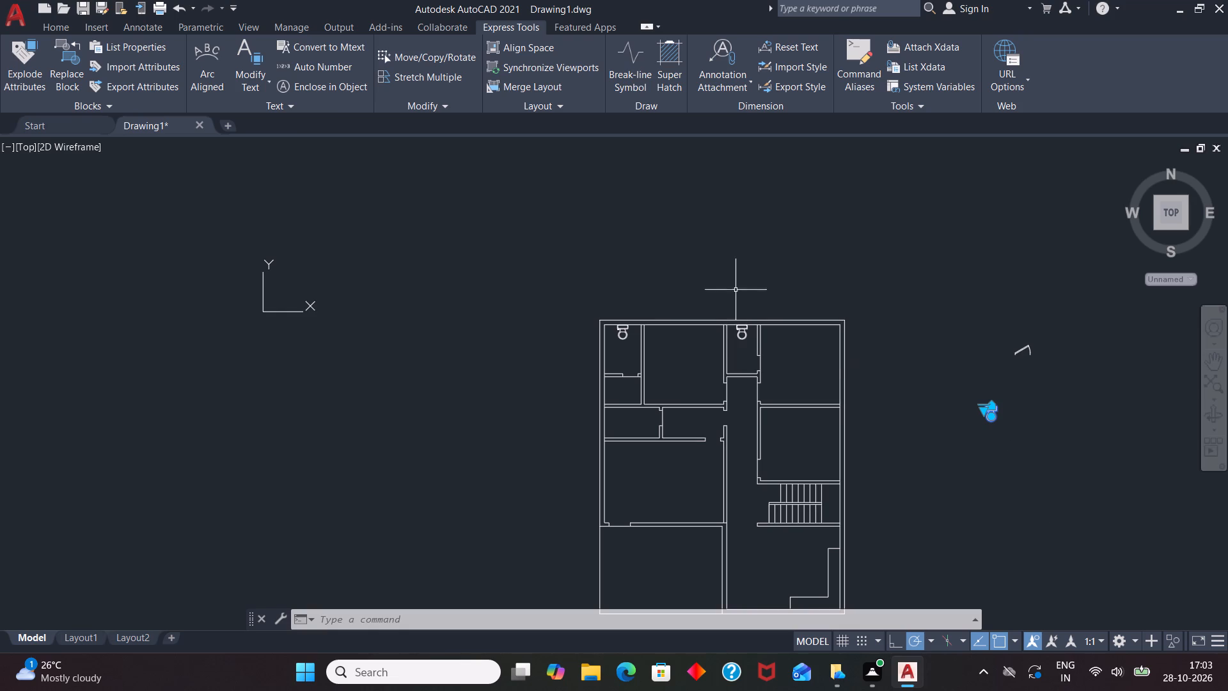
scroll(734, 290, down, 2)
text(RO)
key(Return)
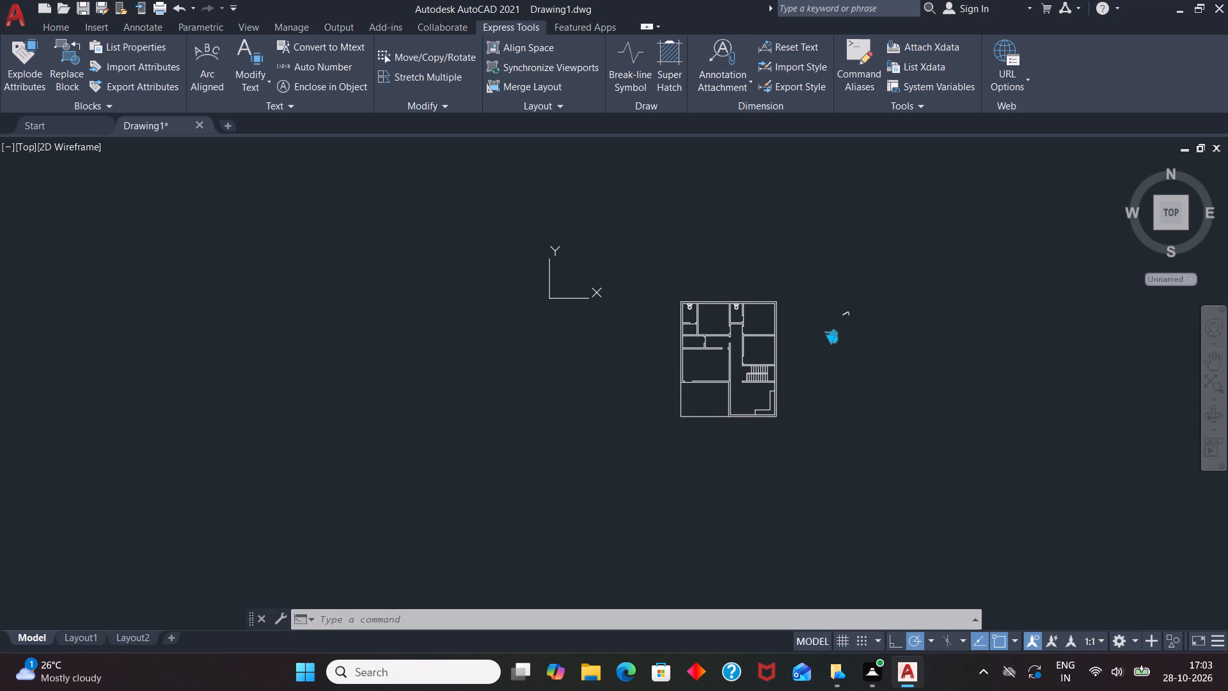
scroll(824, 279, up, 2)
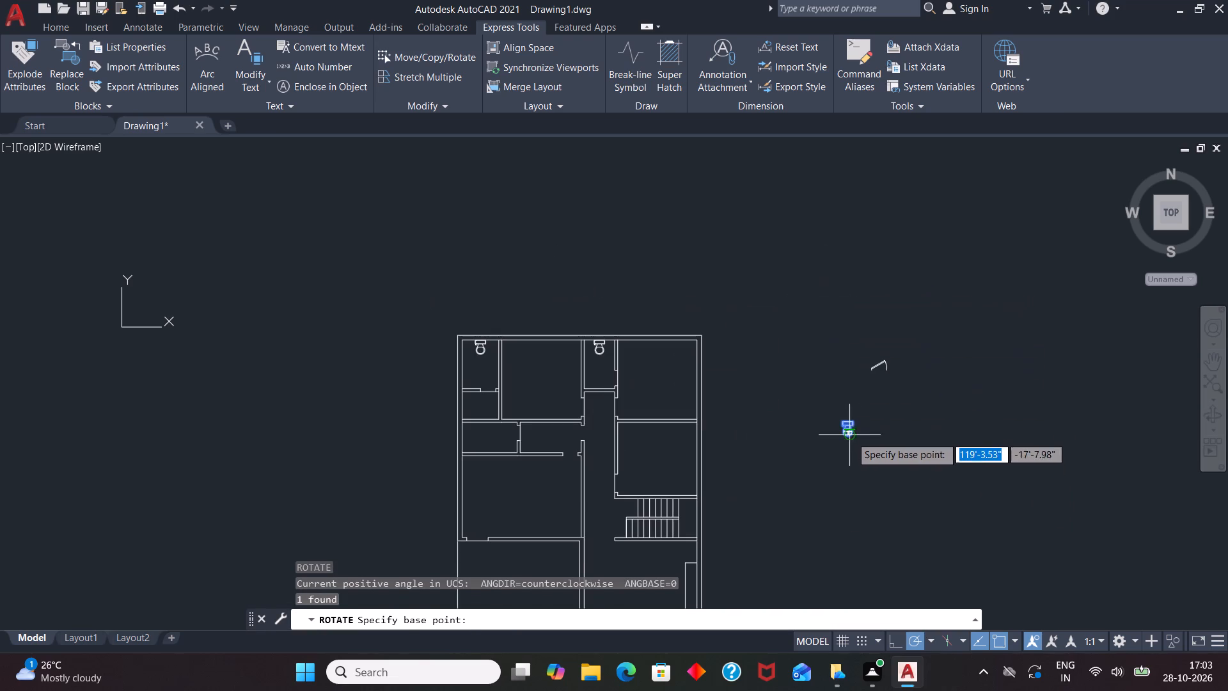
double_click(851, 436)
click(849, 342)
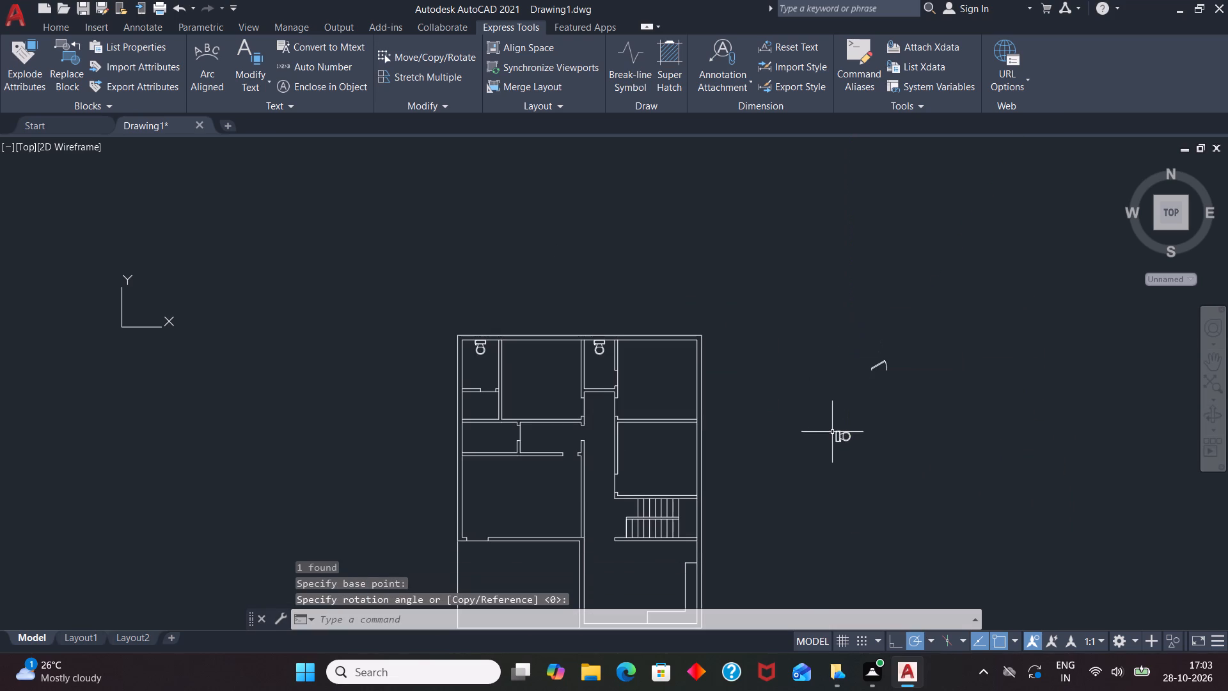
Move the rotated toilet against the left exterior wall of the small room below the two upper-left rooms.
click(840, 435)
scroll(858, 399, down, 1)
key(m)
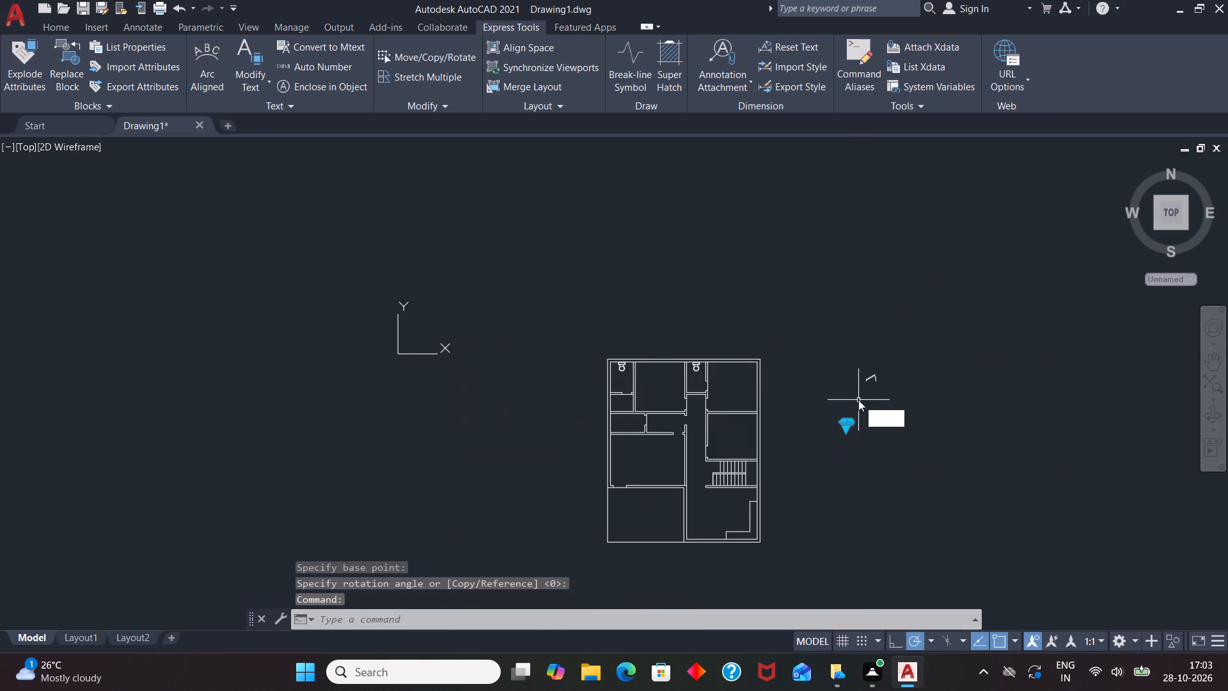
key(Return)
click(853, 420)
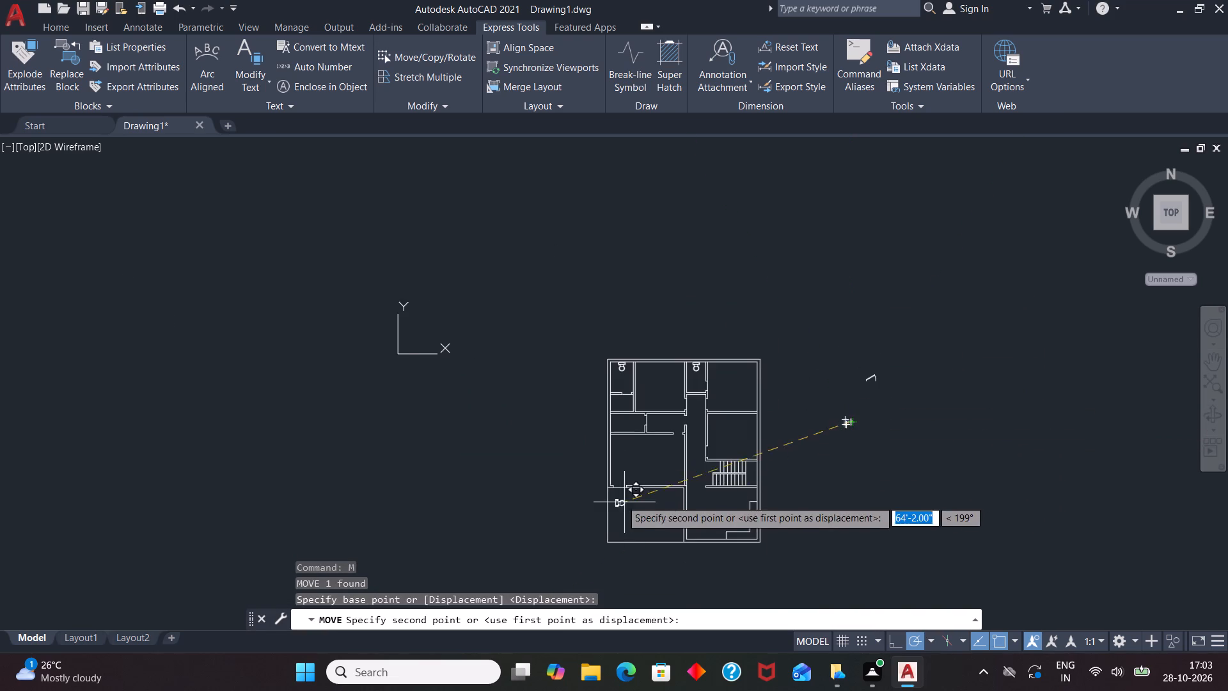
scroll(622, 471, up, 3)
scroll(615, 280, up, 2)
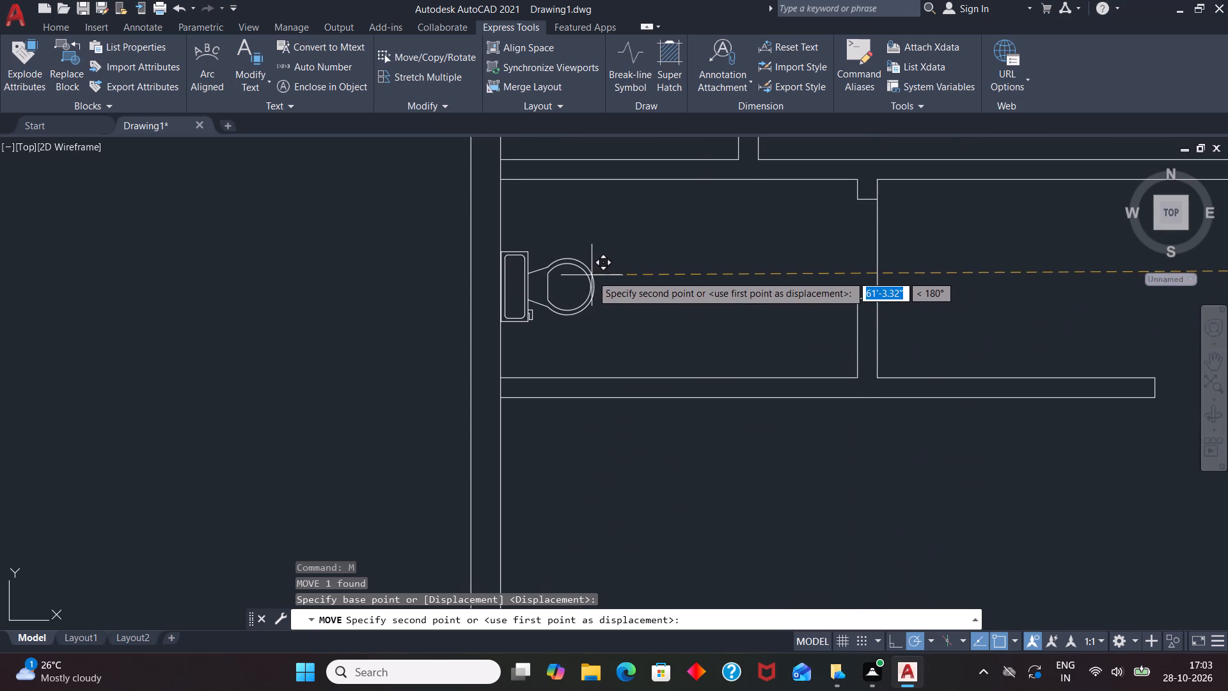
double_click(593, 274)
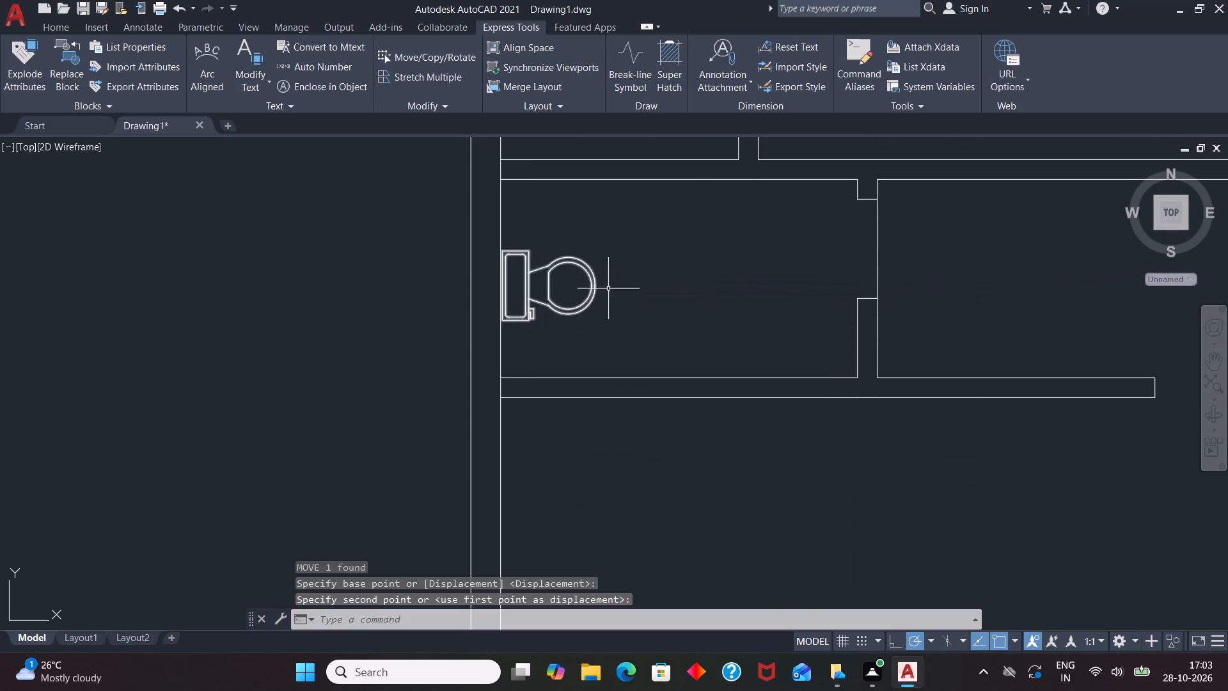
Set the door block beside the plan to its Open 90º state.
scroll(617, 345, down, 3)
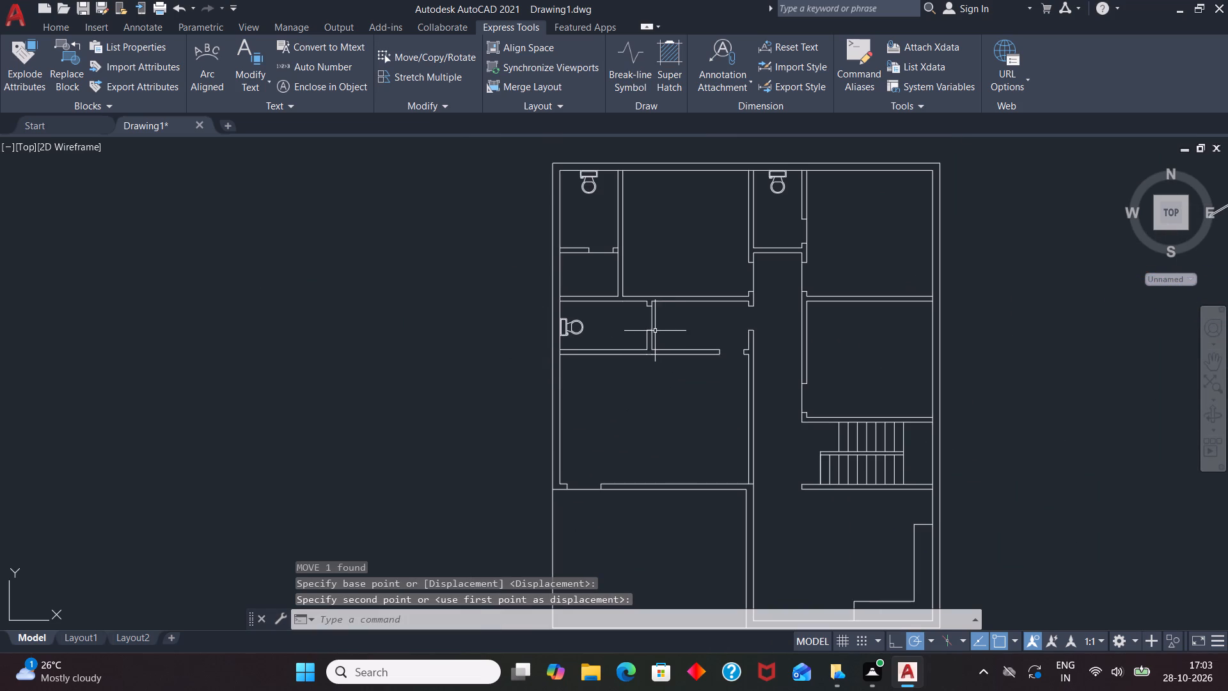
scroll(576, 298, down, 1)
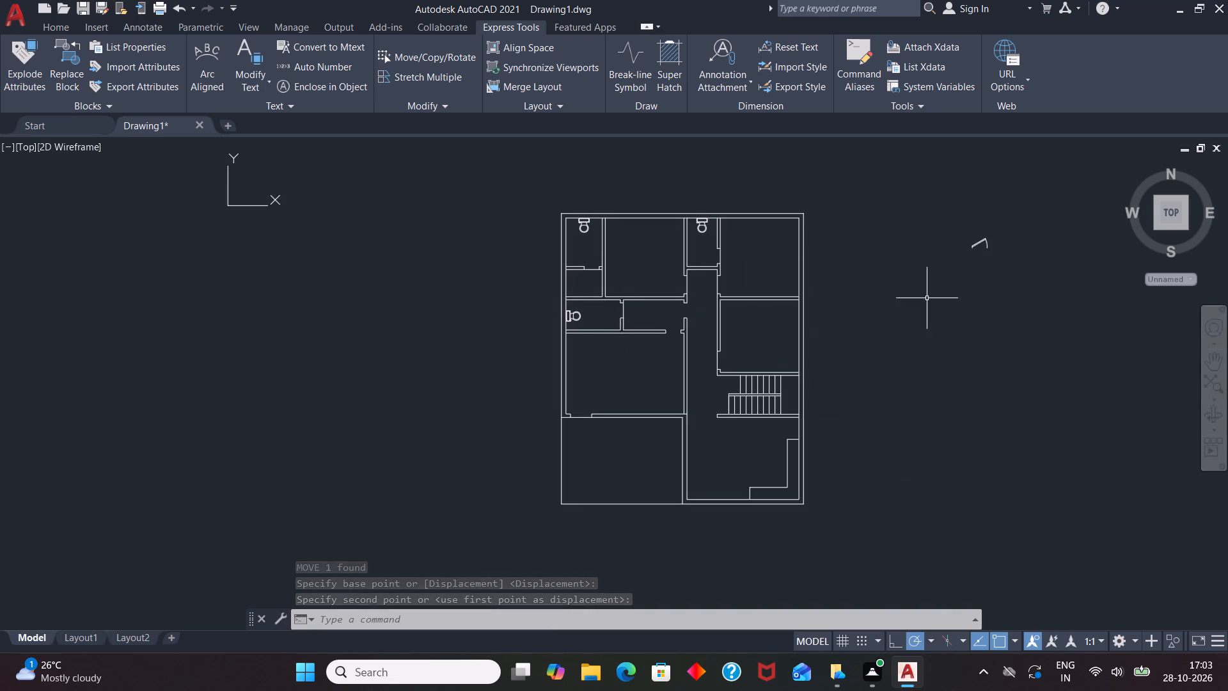
click(982, 242)
click(972, 239)
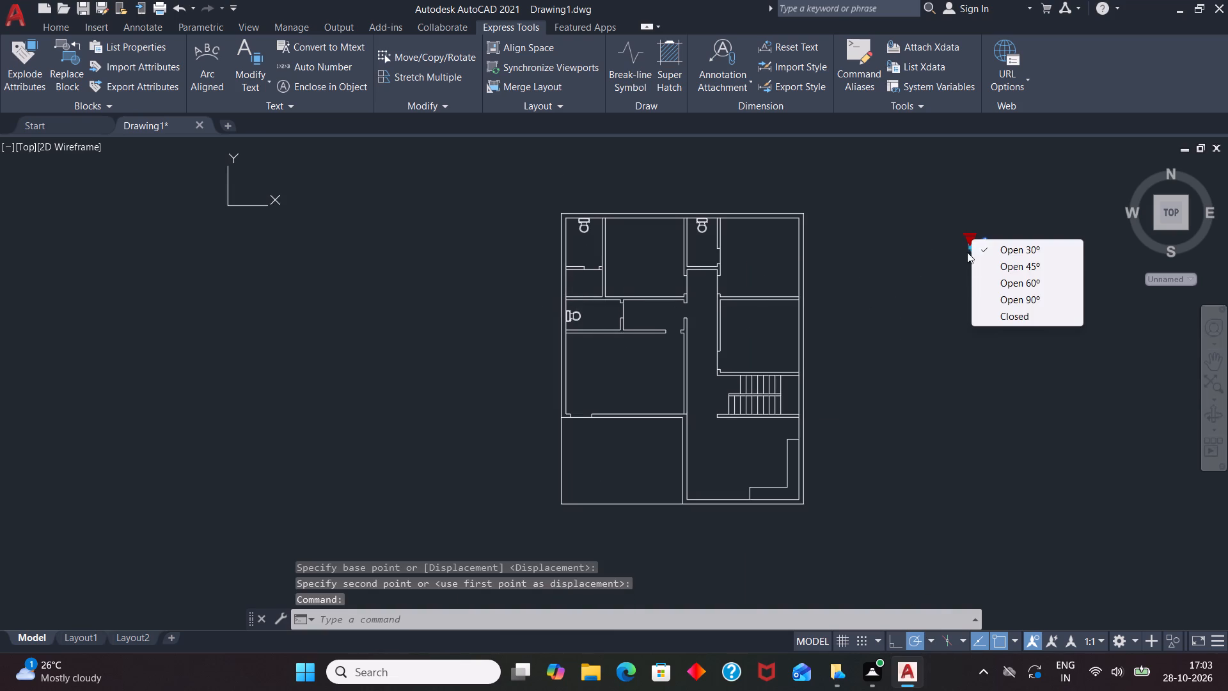
double_click(984, 297)
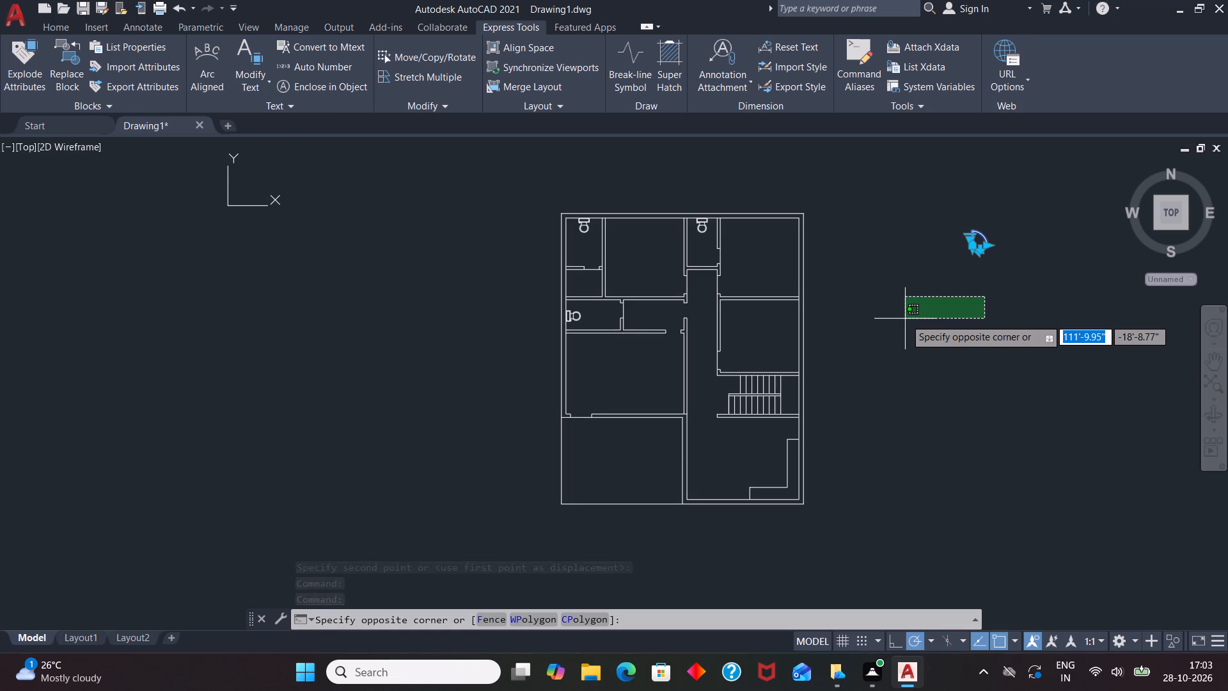
Mirror the door block about a vertical line to its left, keeping the source object.
text(MI)
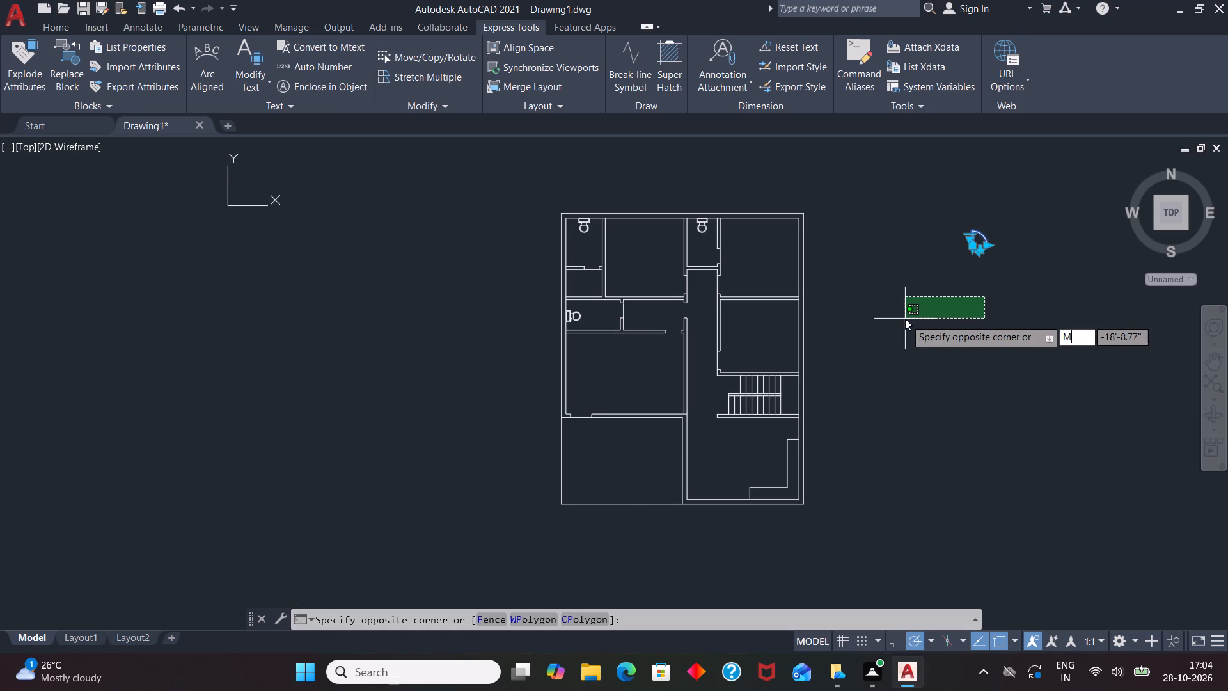
key(Return)
click(944, 216)
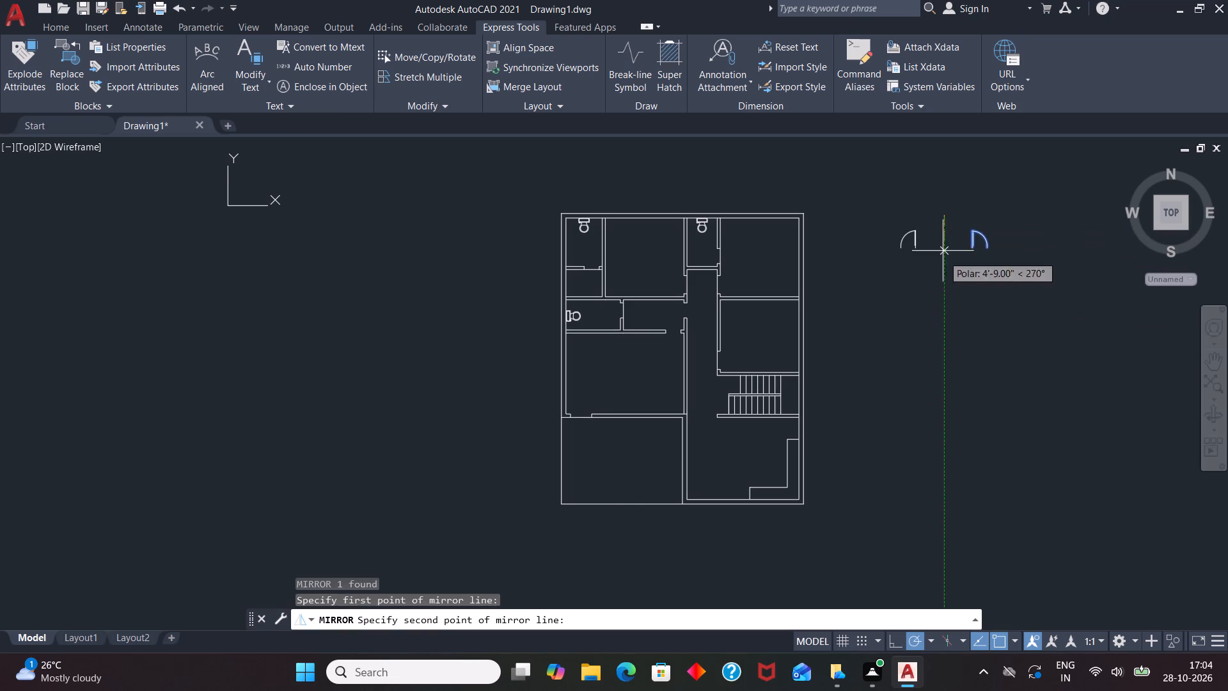
click(942, 287)
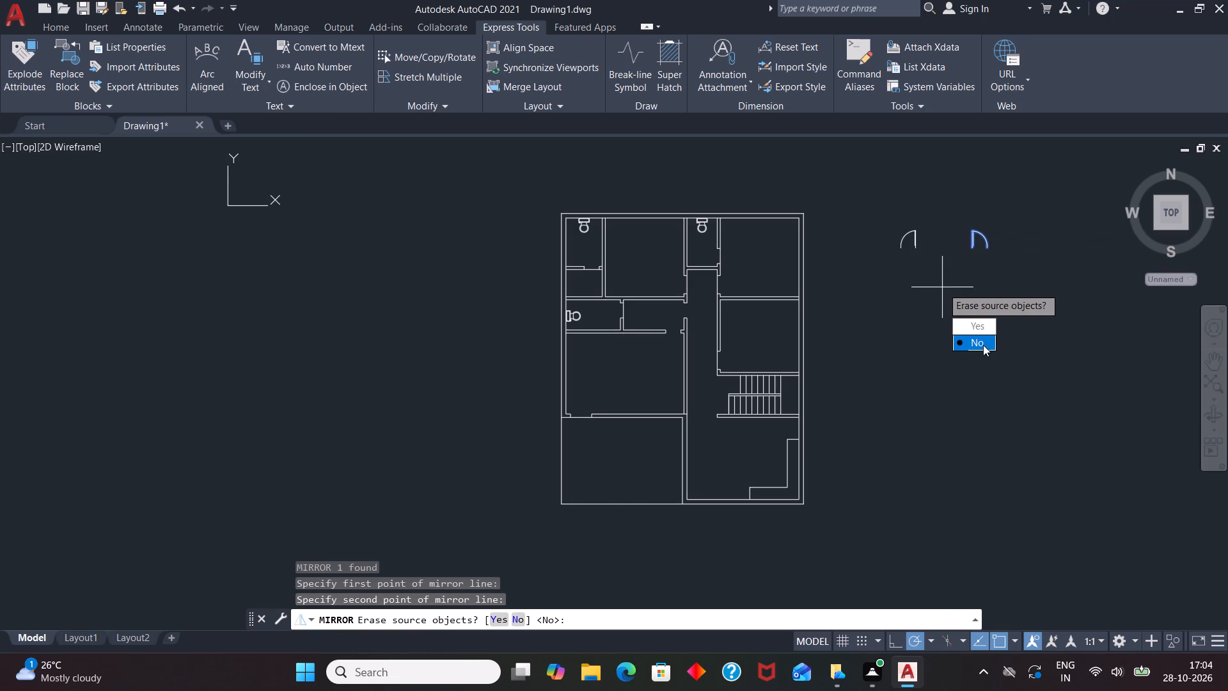
drag(982, 345, 942, 287)
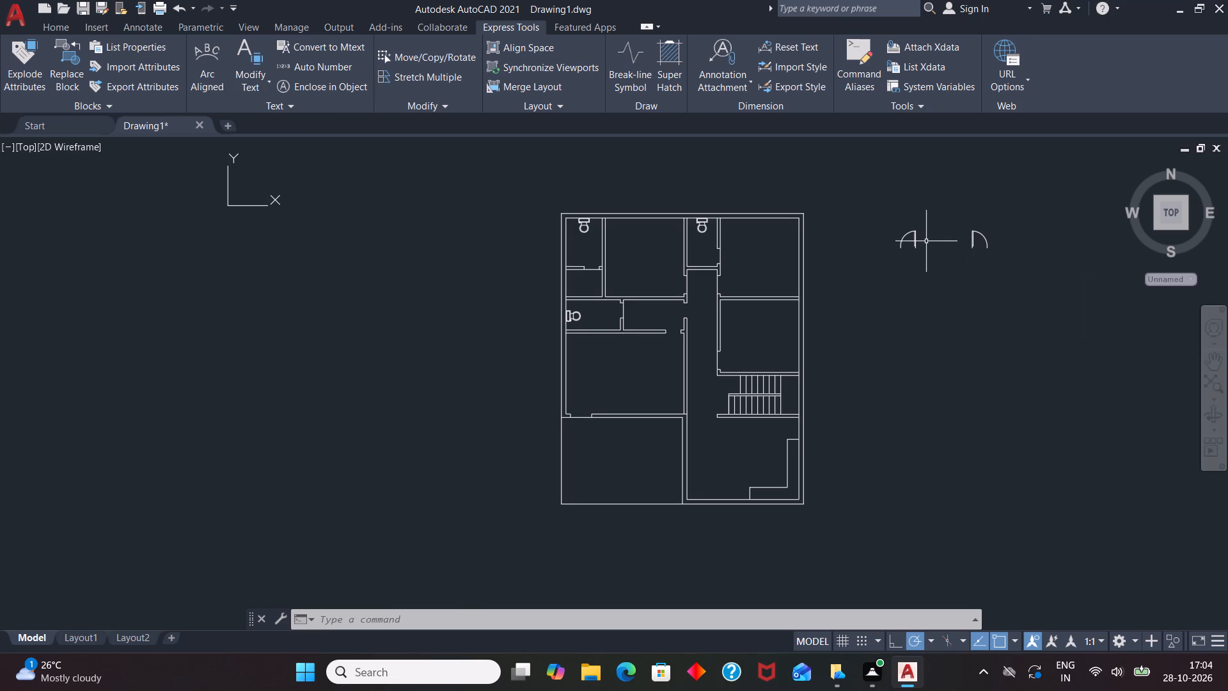
Rotate the mirrored door by 270° about its upper hinge-side end so the leaf lies horizontal.
click(909, 233)
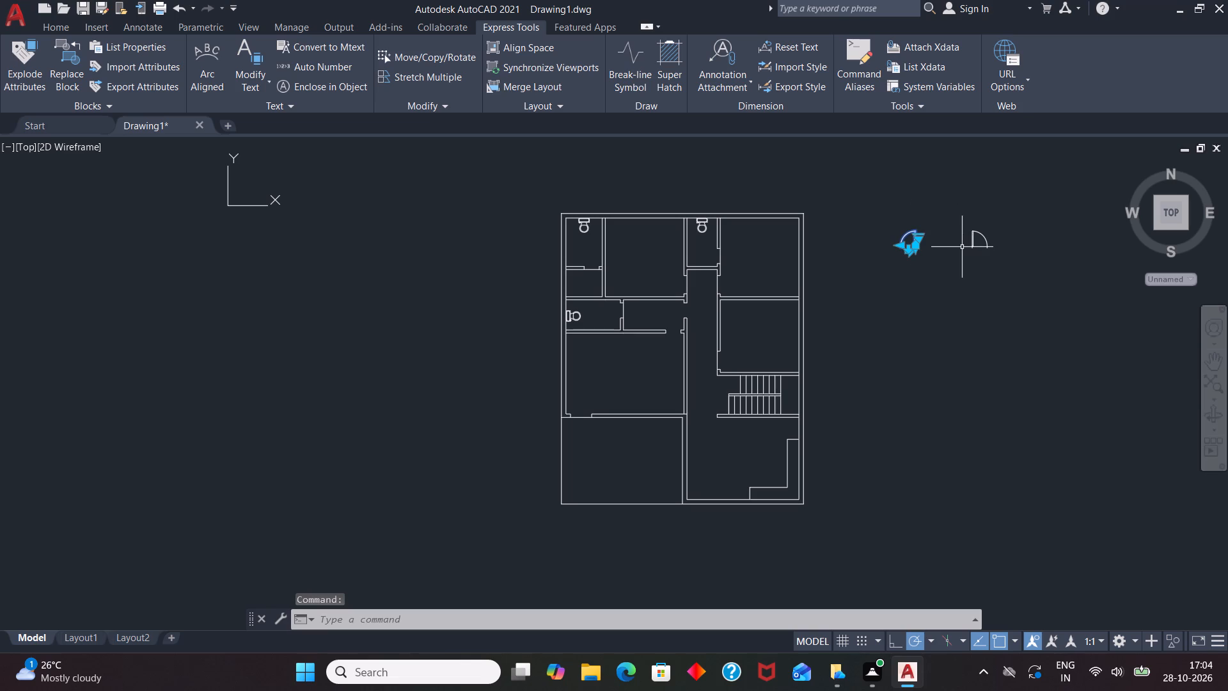
text(RO)
key(Return)
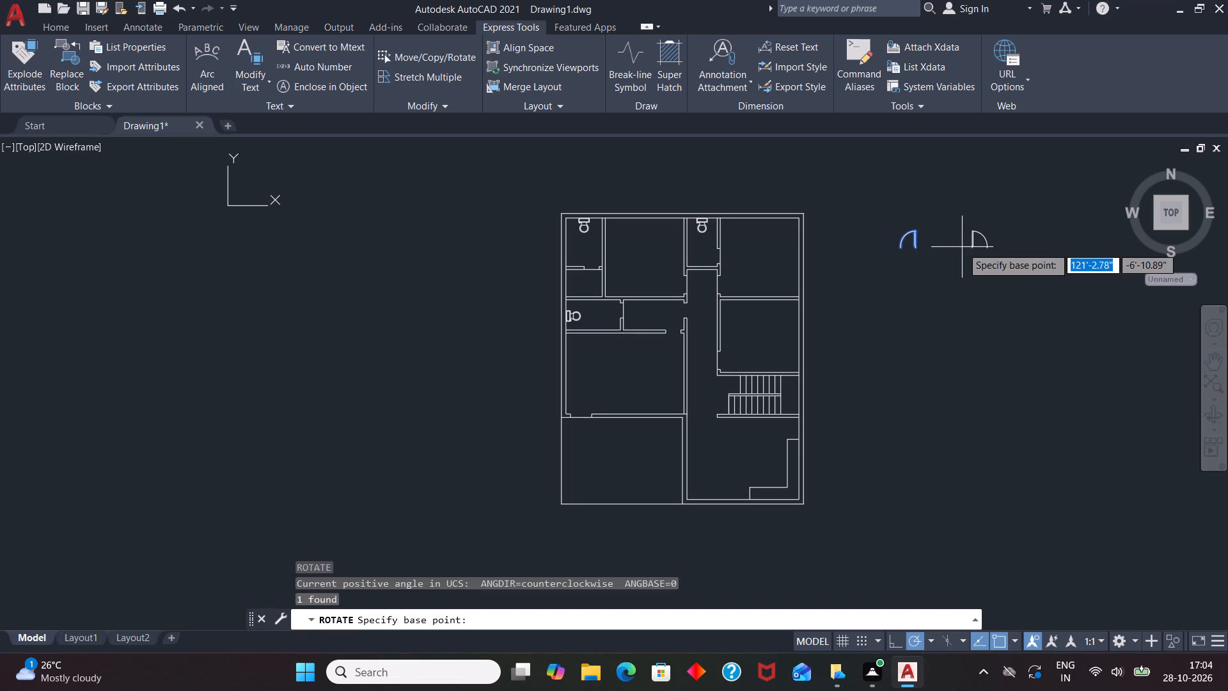
click(911, 228)
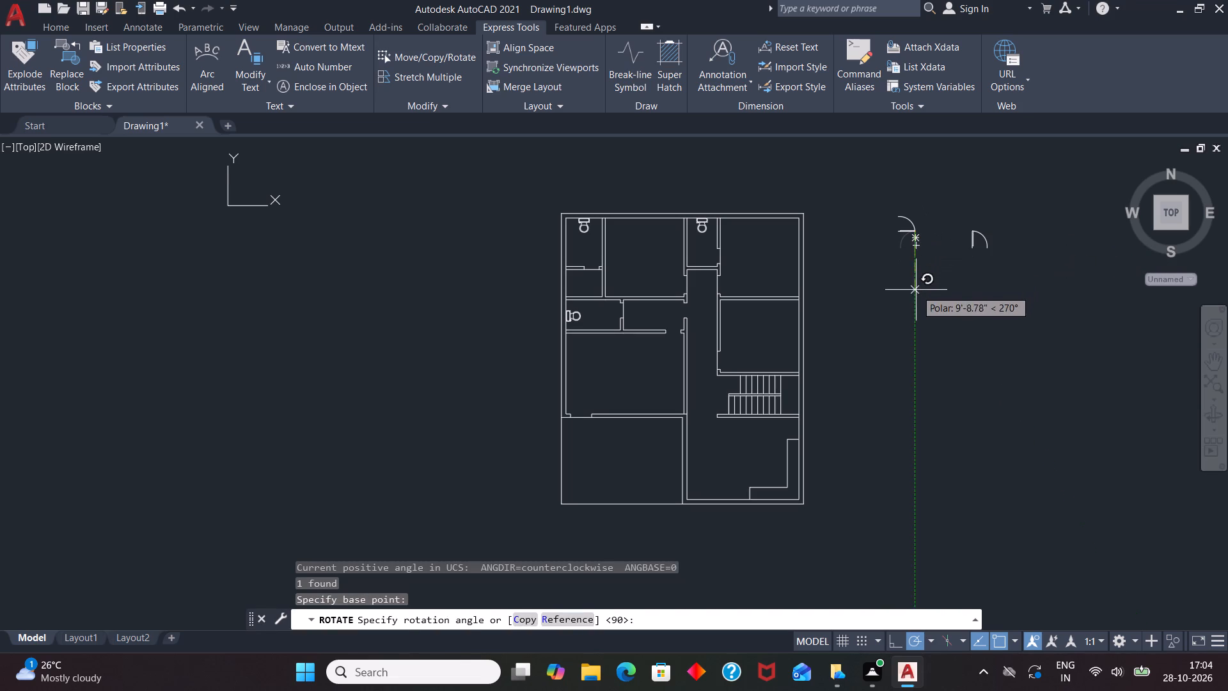
double_click(919, 299)
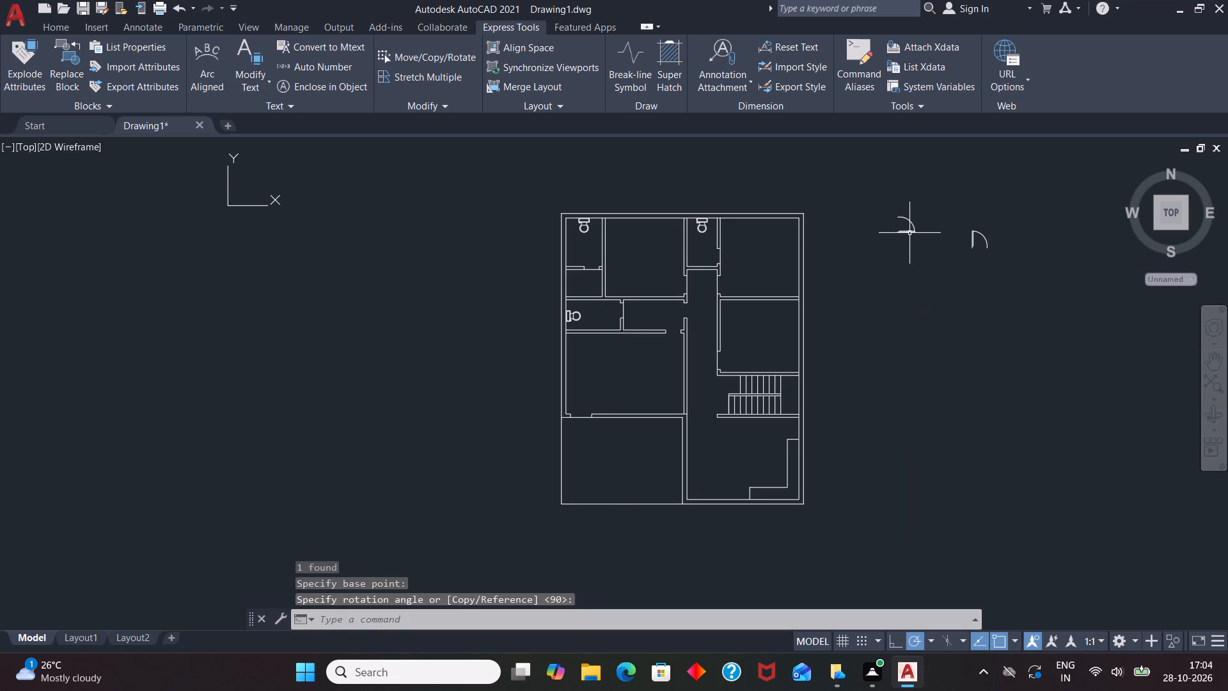
Copy the rotated door to the lower jamb corner of the upper-right room's opening onto the corridor.
click(909, 230)
text(CO)
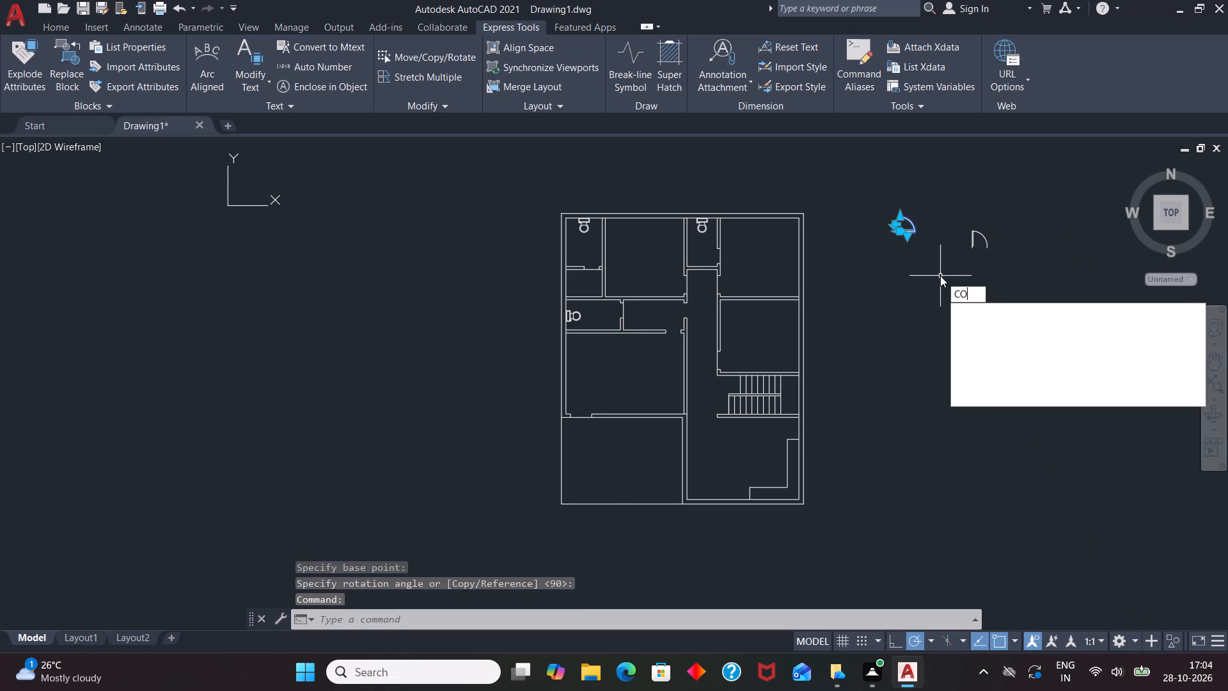
key(Return)
scroll(899, 180, up, 1)
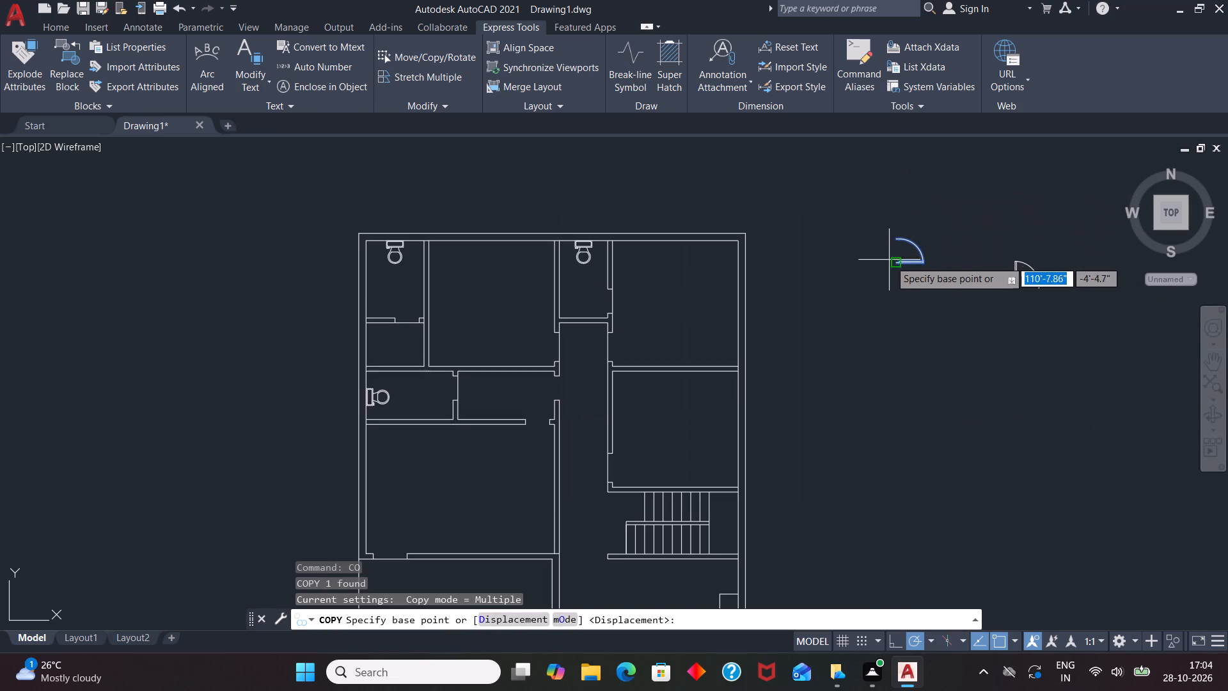
click(897, 265)
scroll(618, 347, up, 3)
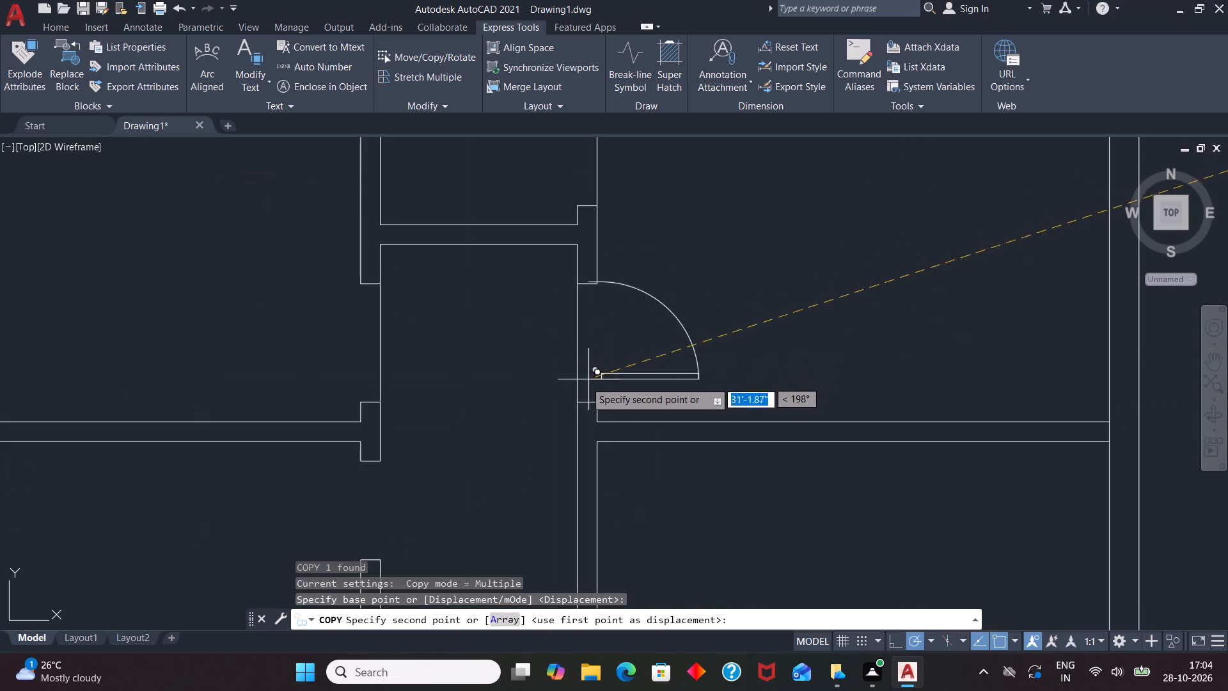
scroll(580, 386, up, 2)
click(573, 427)
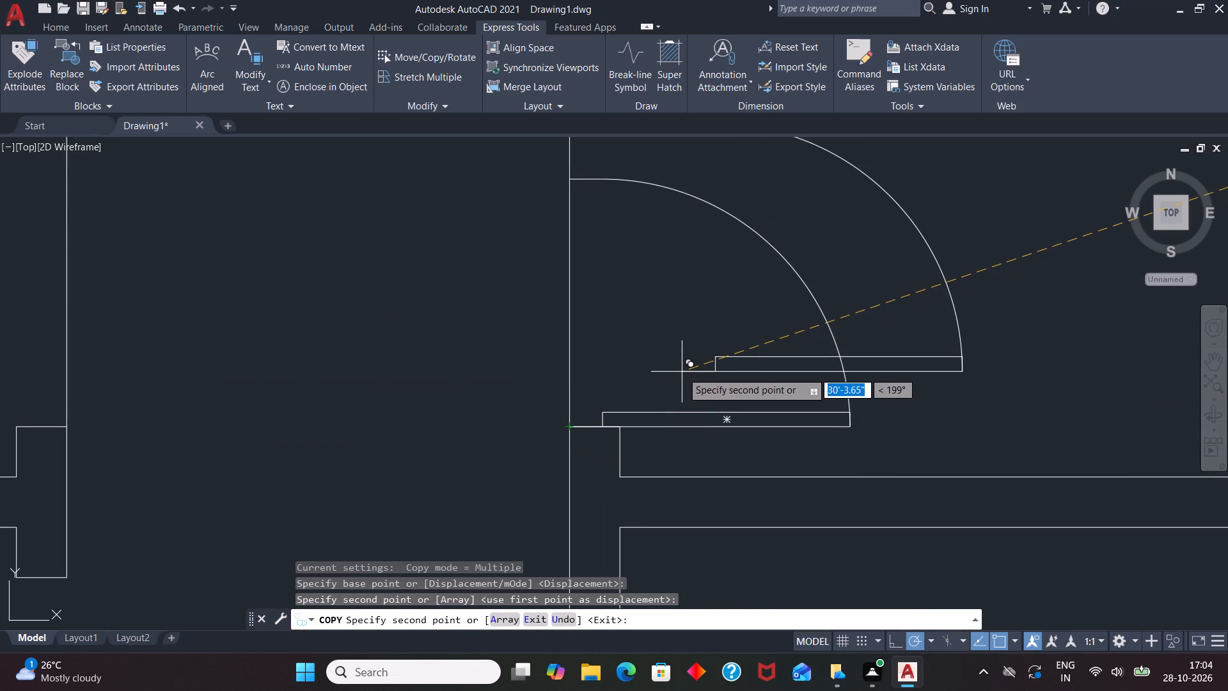
key(space)
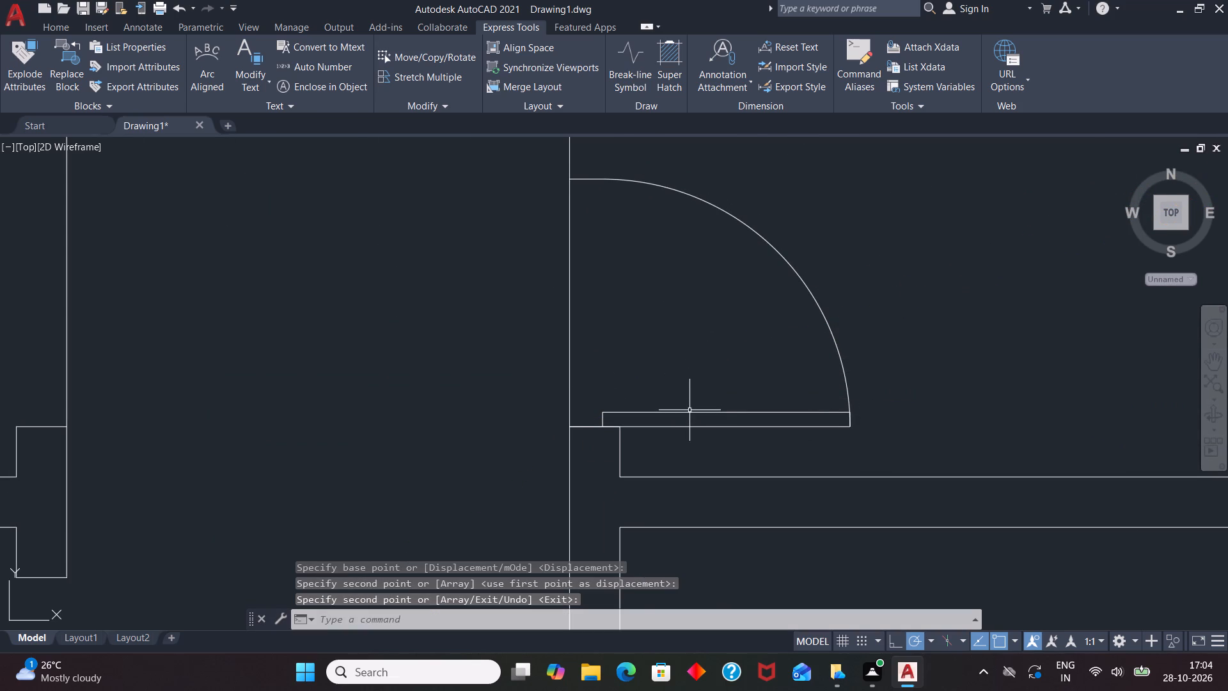
Scale the copied door by about 1.22 from its jamb corner to span the upper-right room's opening.
click(689, 411)
scroll(683, 437, down, 1)
text(SC)
key(Return)
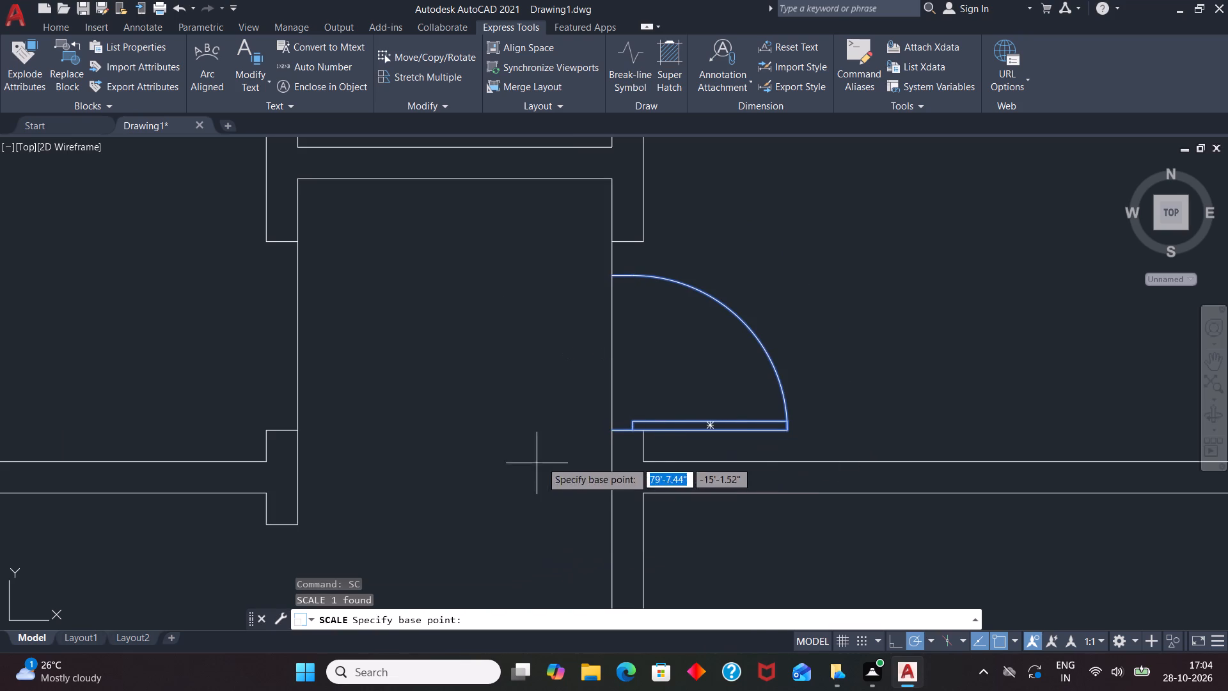
click(612, 427)
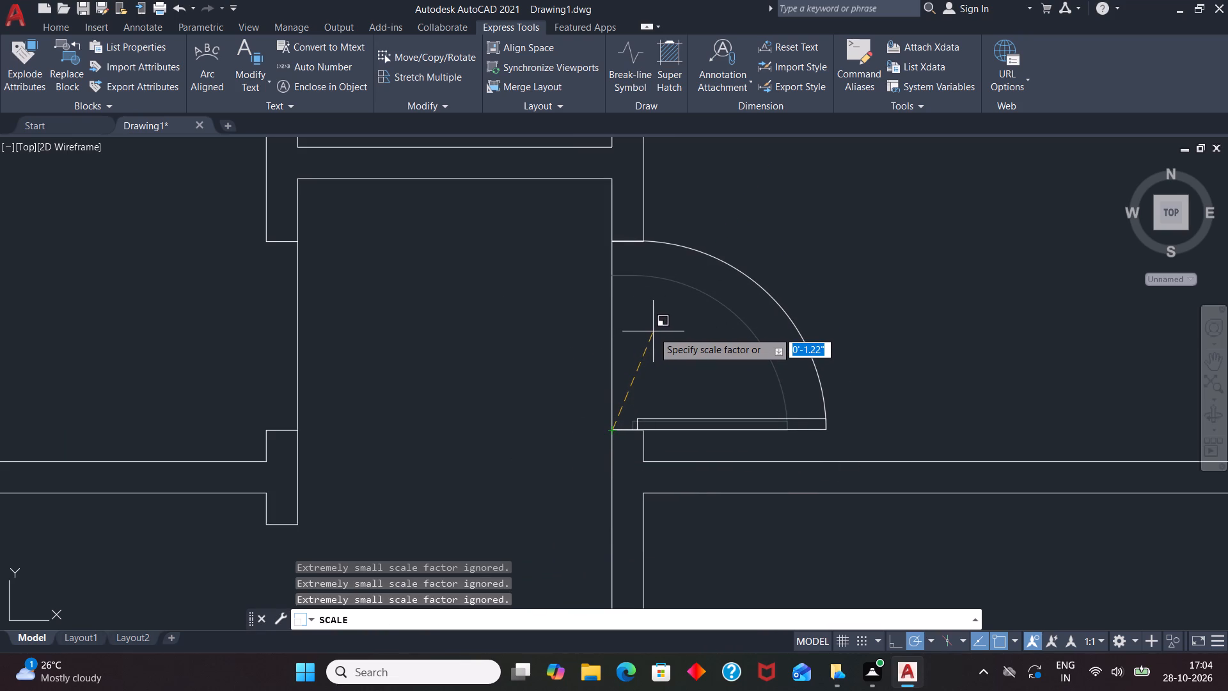
click(653, 332)
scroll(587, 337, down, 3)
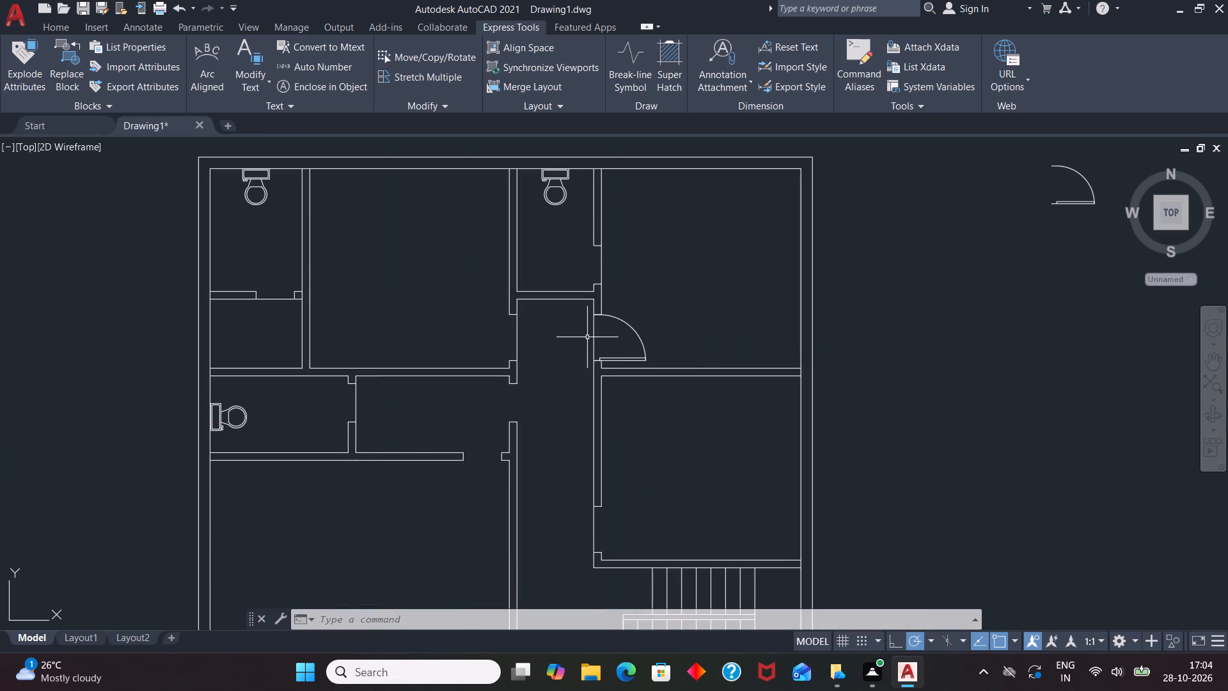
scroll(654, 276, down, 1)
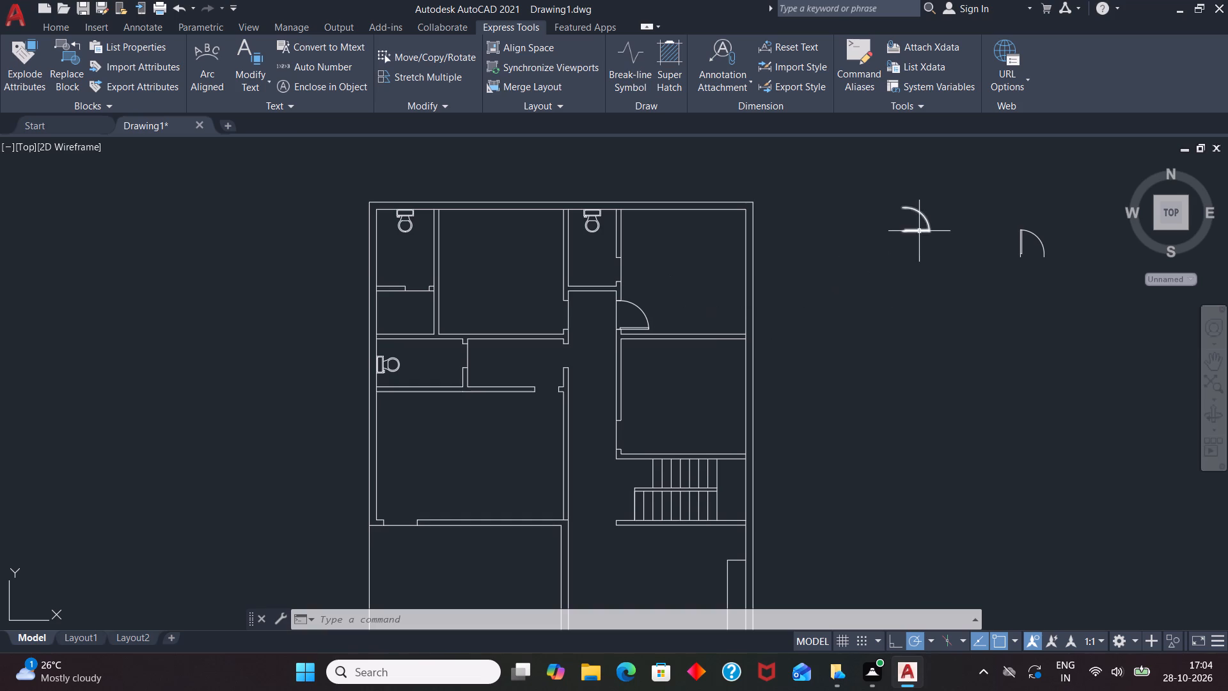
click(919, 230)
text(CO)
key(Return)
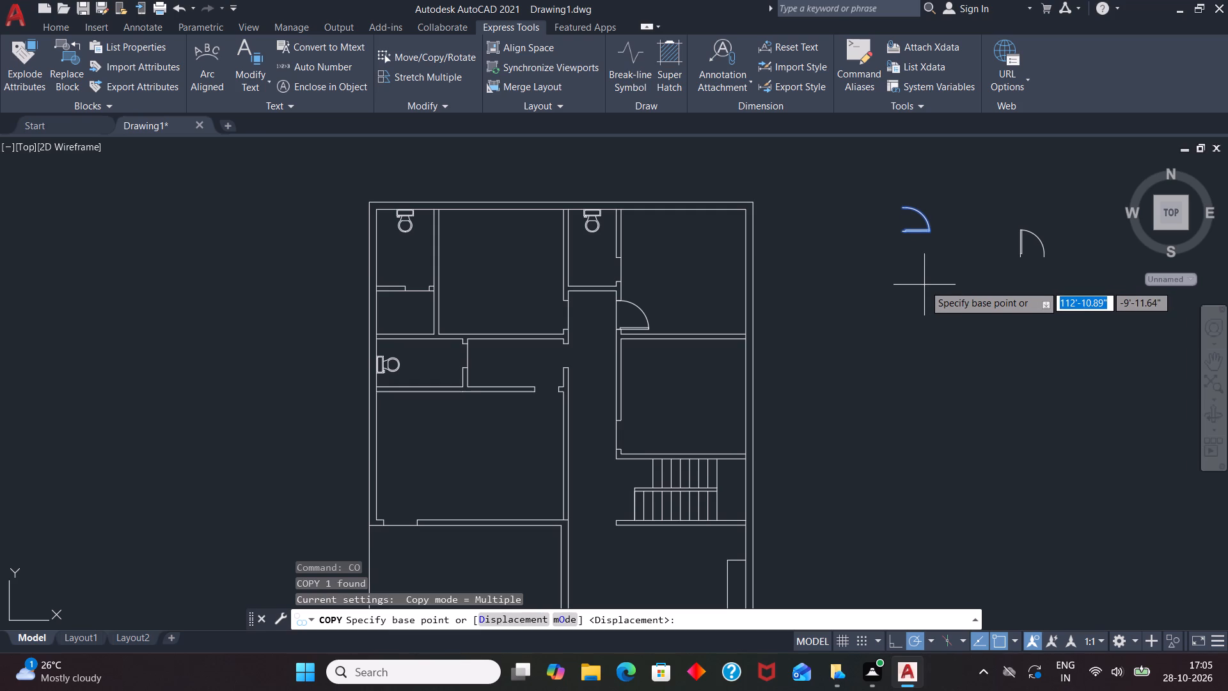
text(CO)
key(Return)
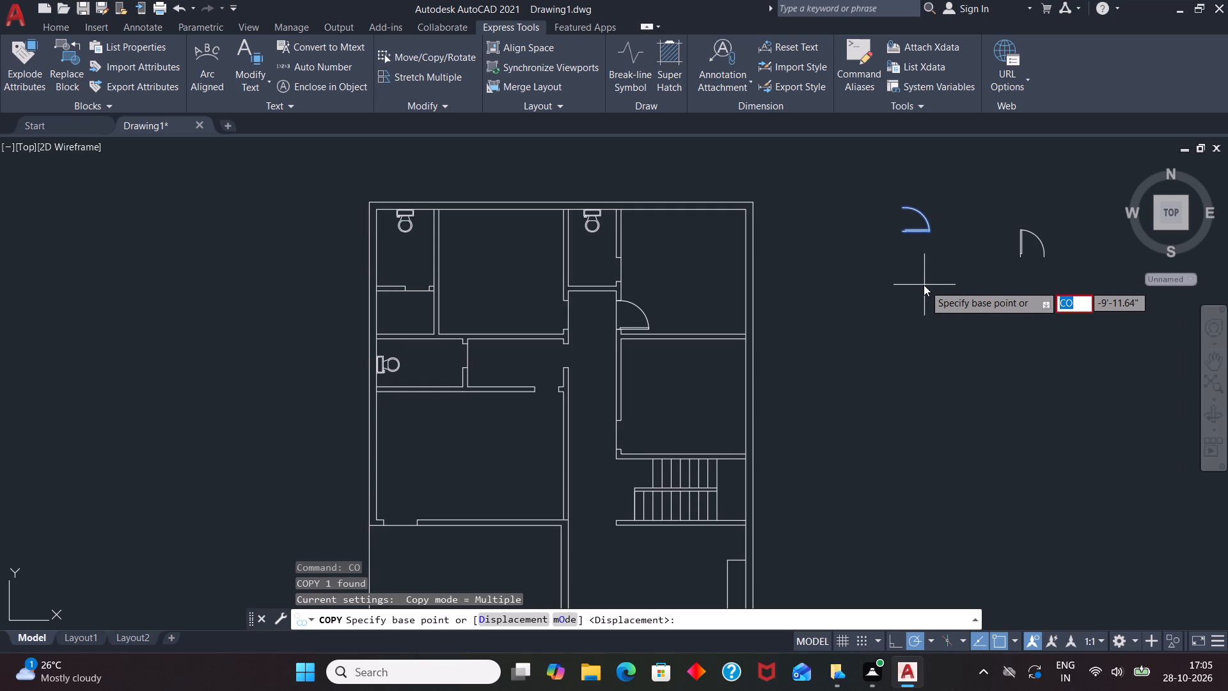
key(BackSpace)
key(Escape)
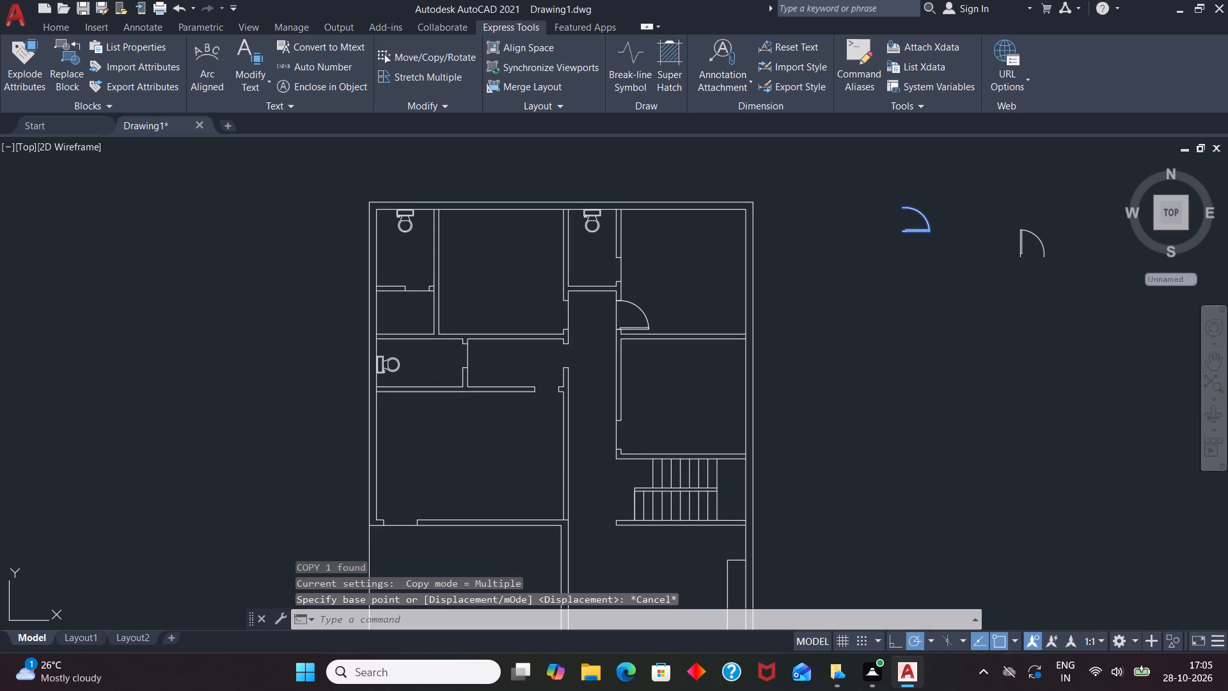
Copy the horizontal-leaf door from its hinge-side end to the lower jamb corner of the opening of the room above the staircase.
click(911, 232)
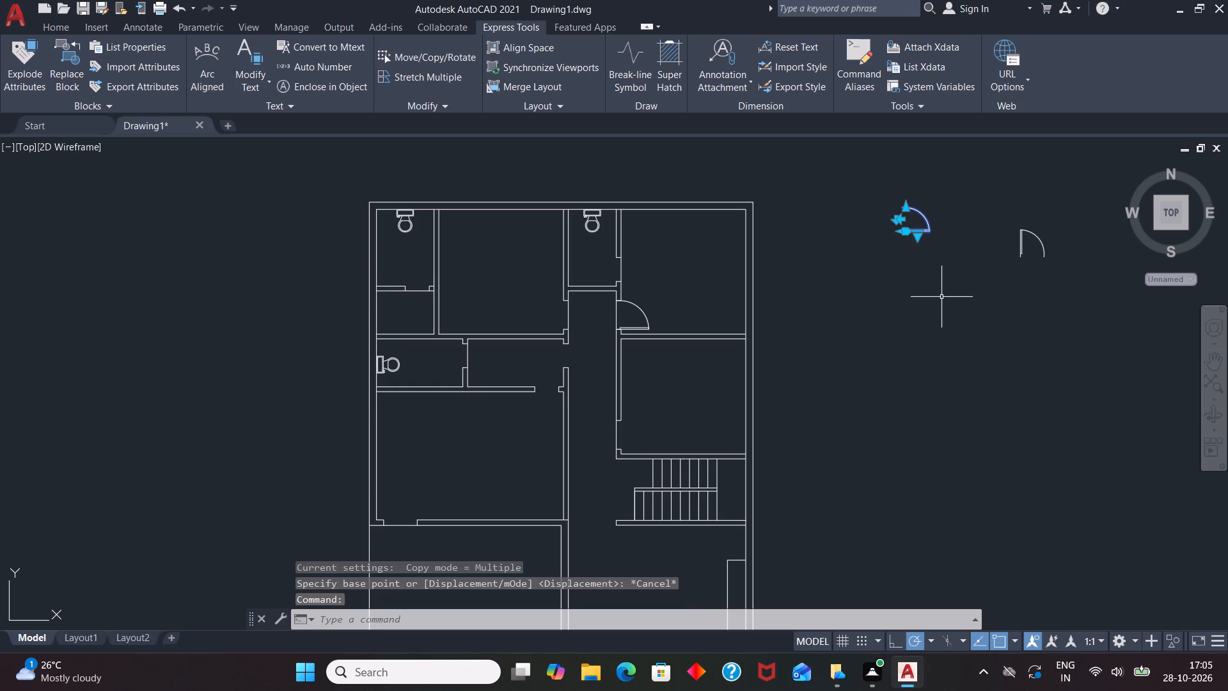
text(CO)
key(Return)
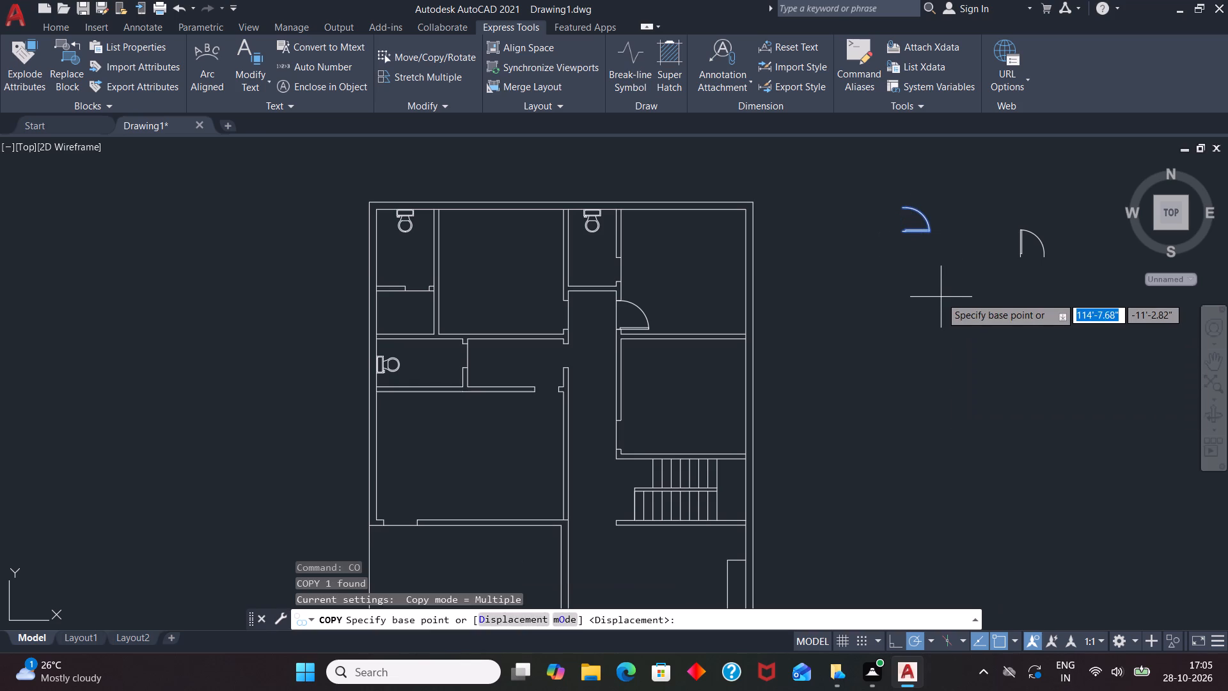
click(902, 227)
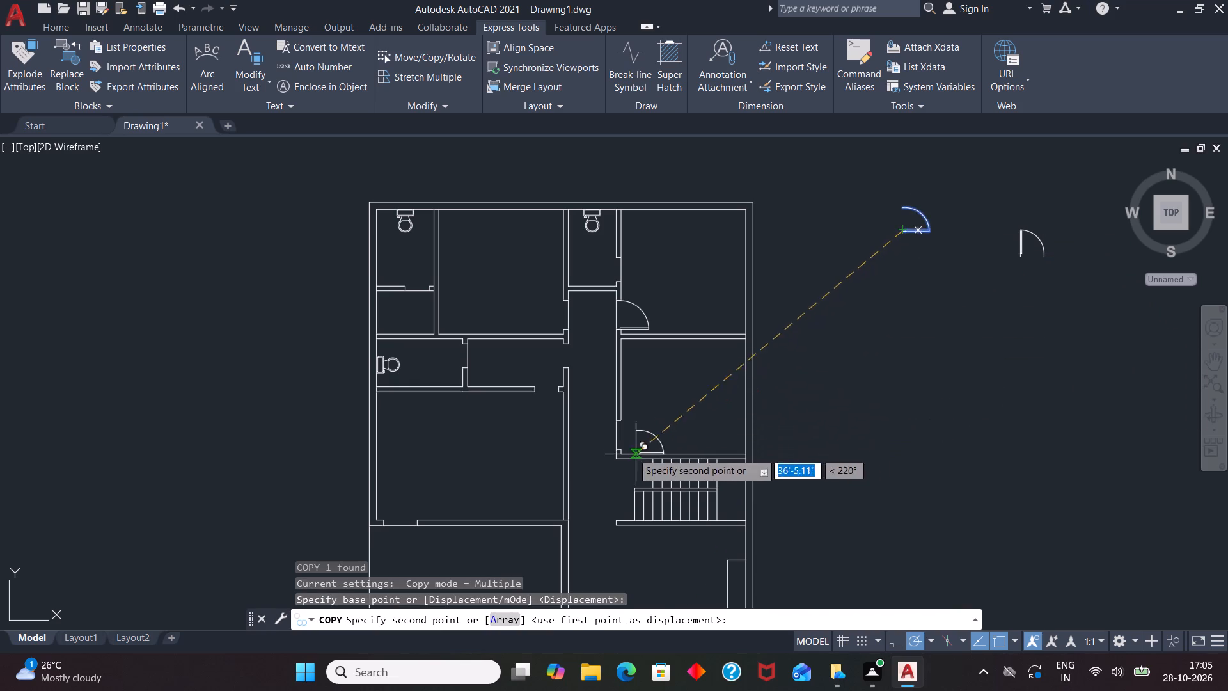
scroll(609, 450, up, 6)
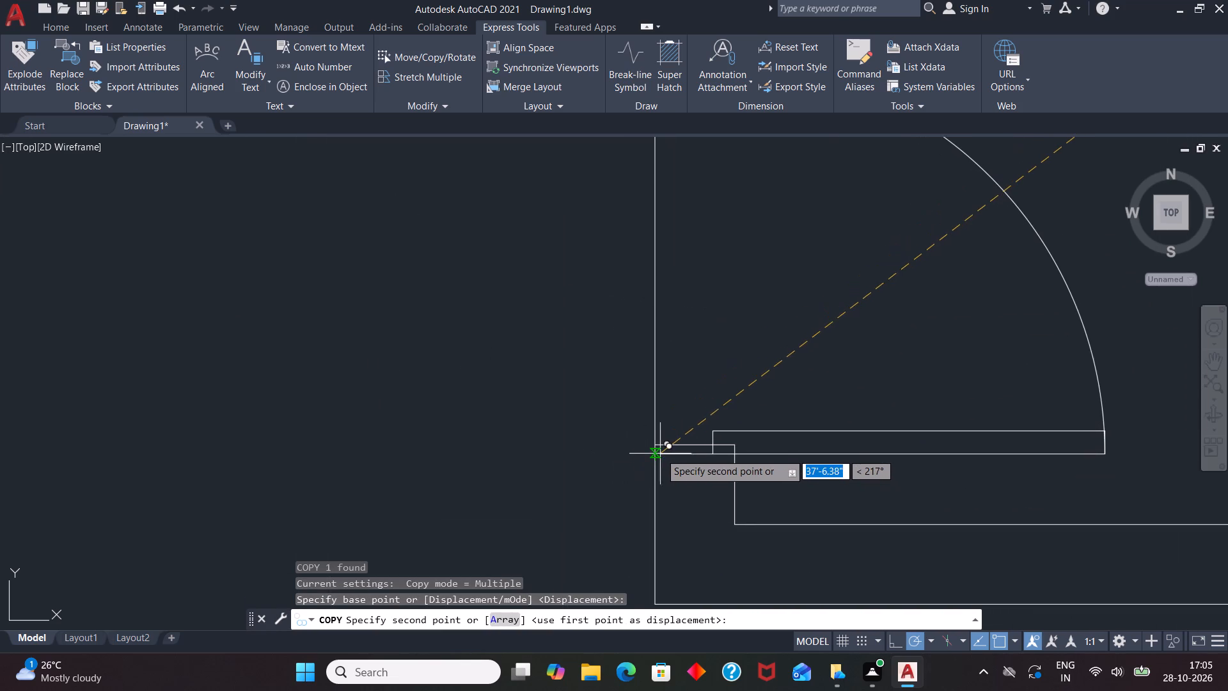
click(656, 441)
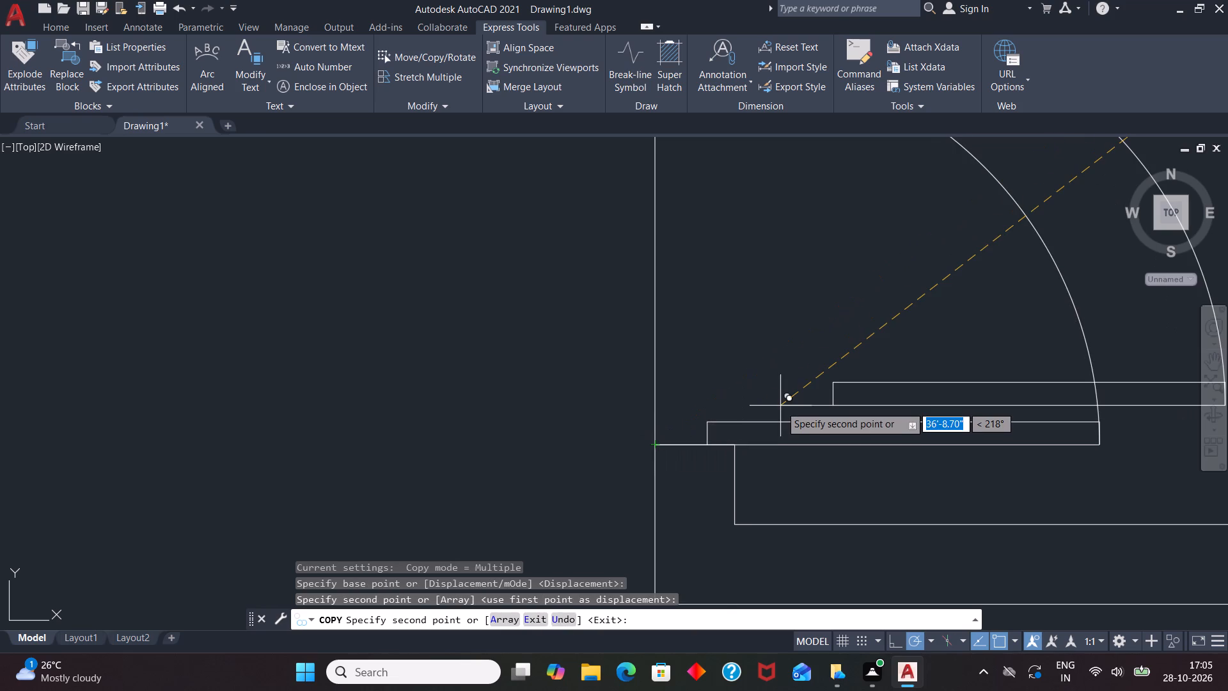
key(space)
Scale the copied door from its jamb corner to span the corridor opening of the room above the staircase.
scroll(760, 421, down, 1)
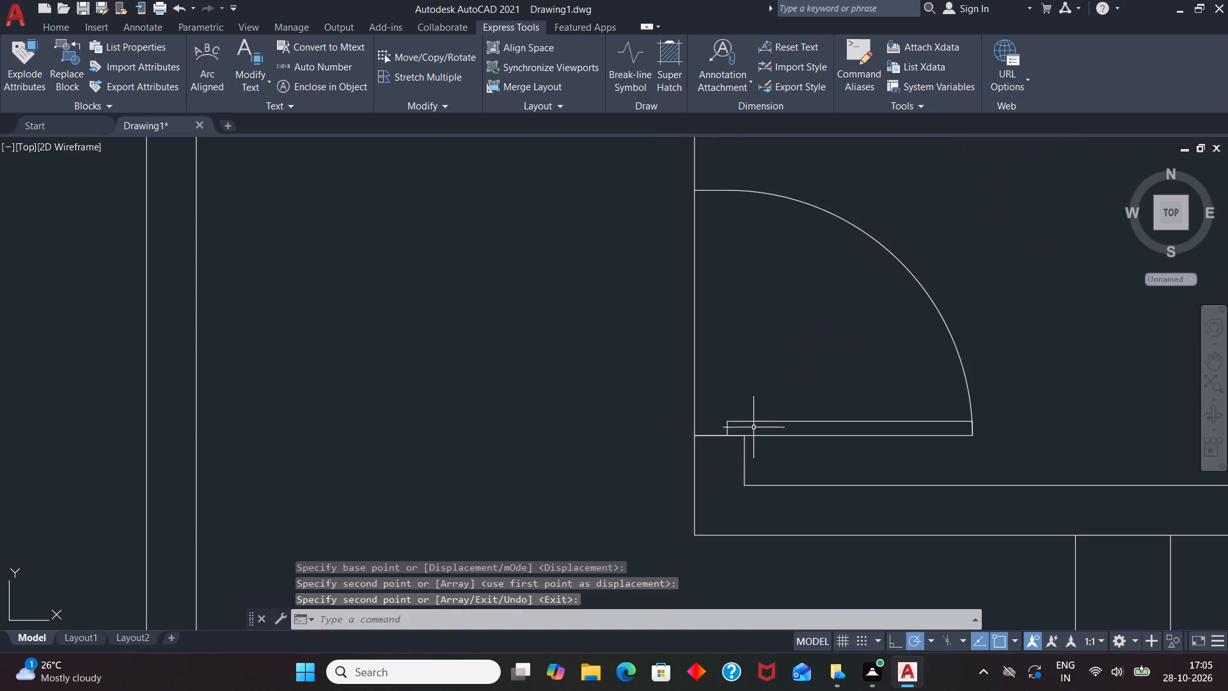
click(753, 423)
scroll(662, 450, down, 2)
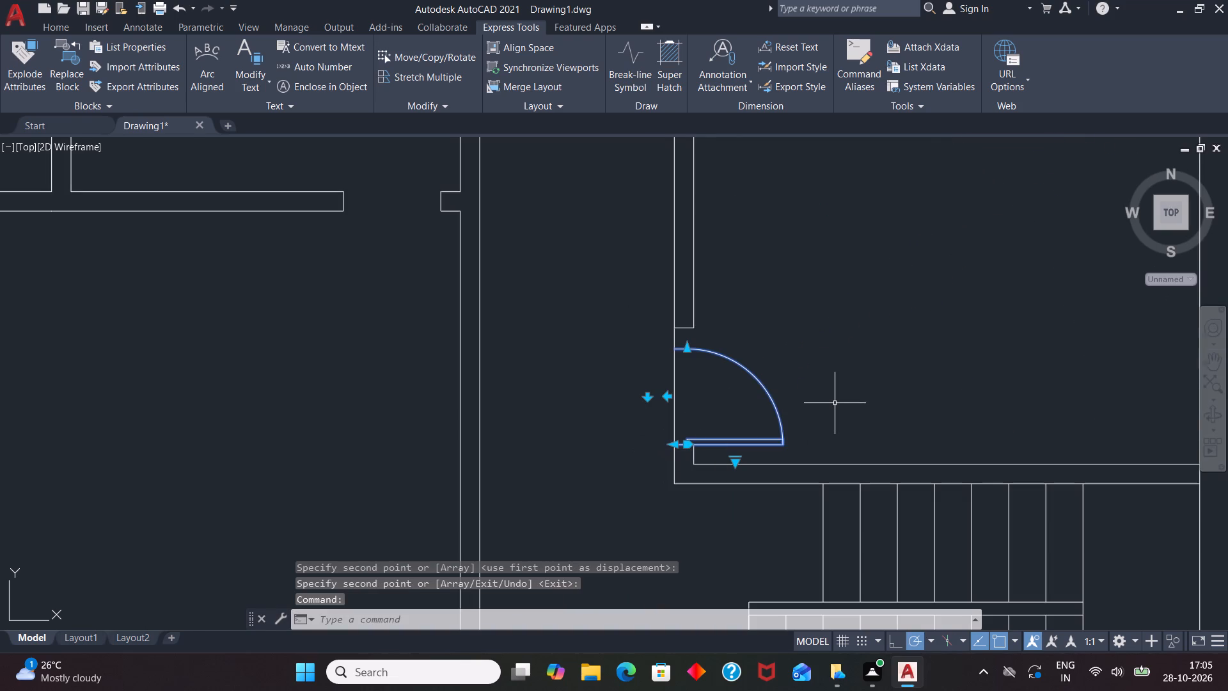
text(SC)
key(Return)
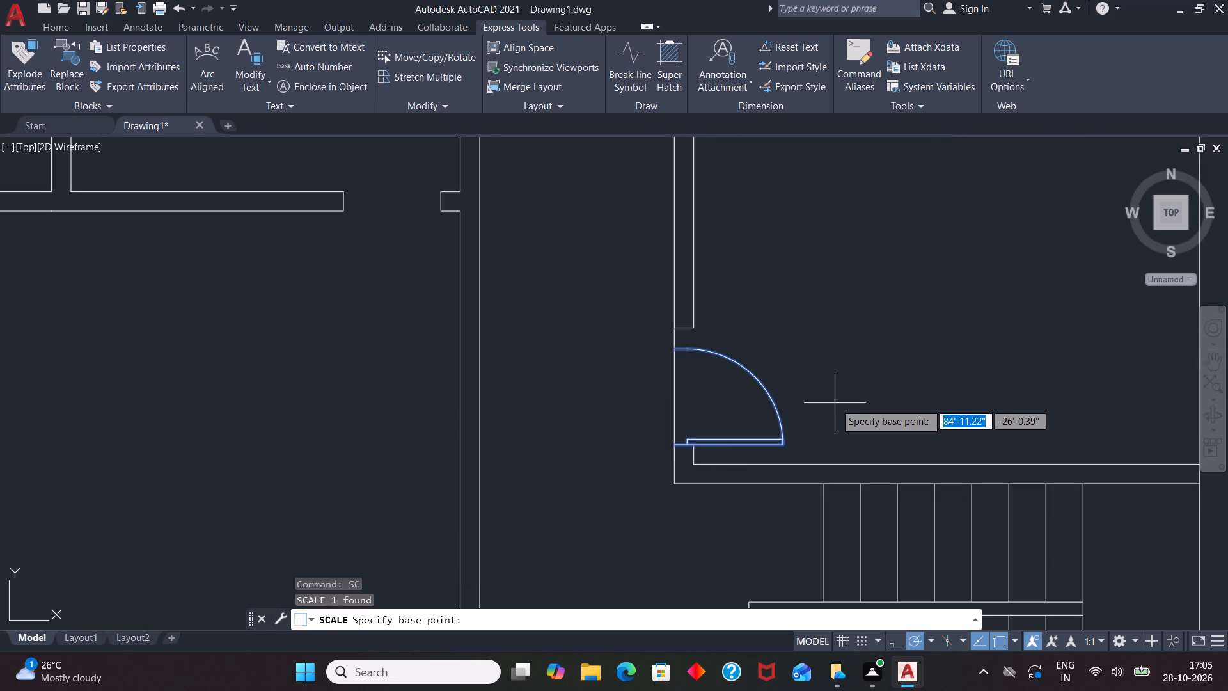
click(676, 447)
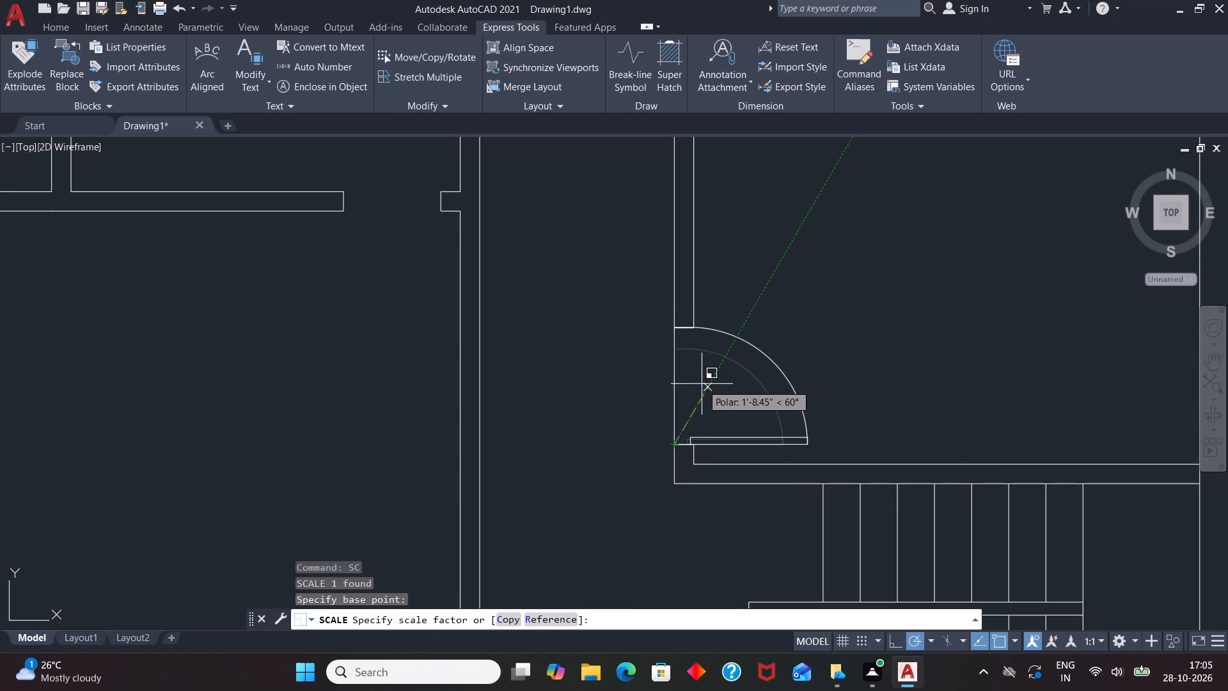
click(703, 385)
Rotate the horizontal-leaf spare door outside the plan by 270° about the free end of its leaf so the leaf stands vertical.
scroll(691, 373, down, 2)
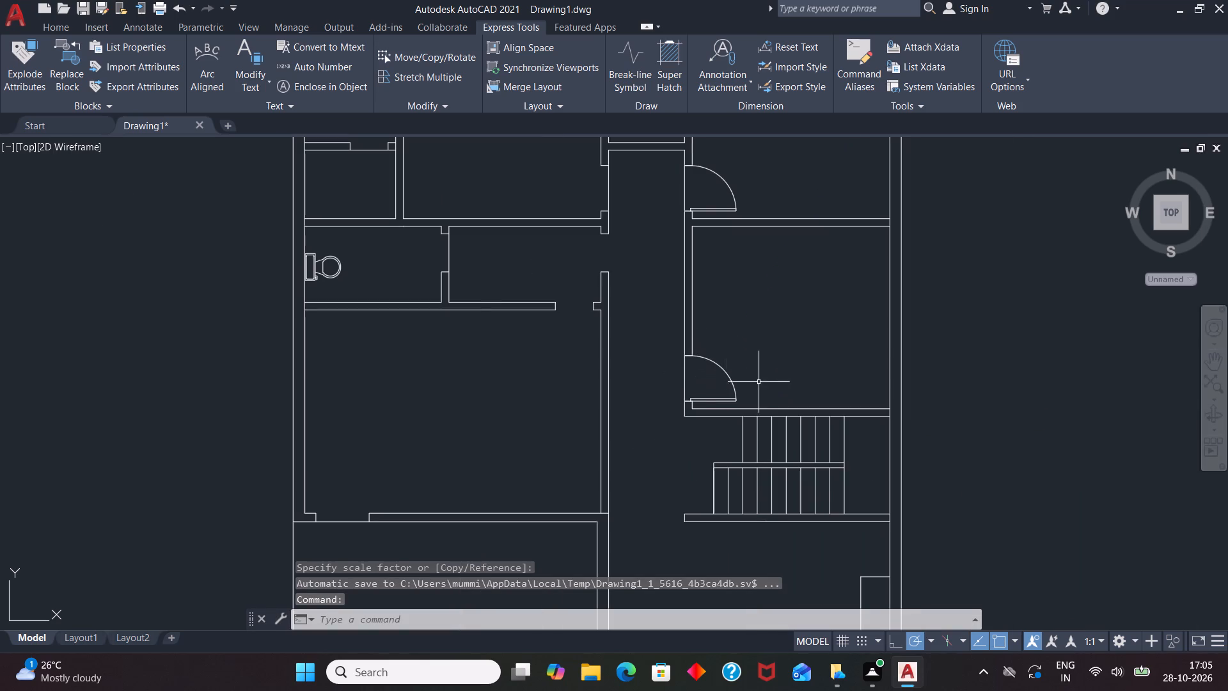
scroll(782, 376, down, 1)
scroll(717, 440, down, 1)
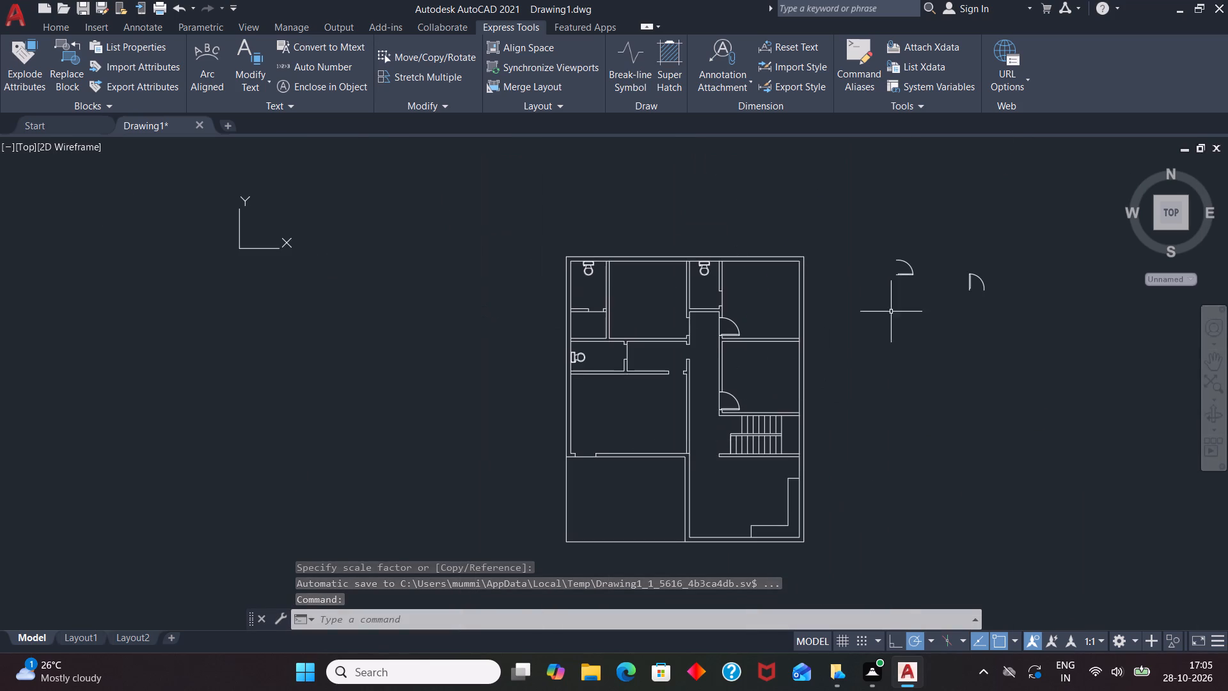
scroll(970, 277, up, 1)
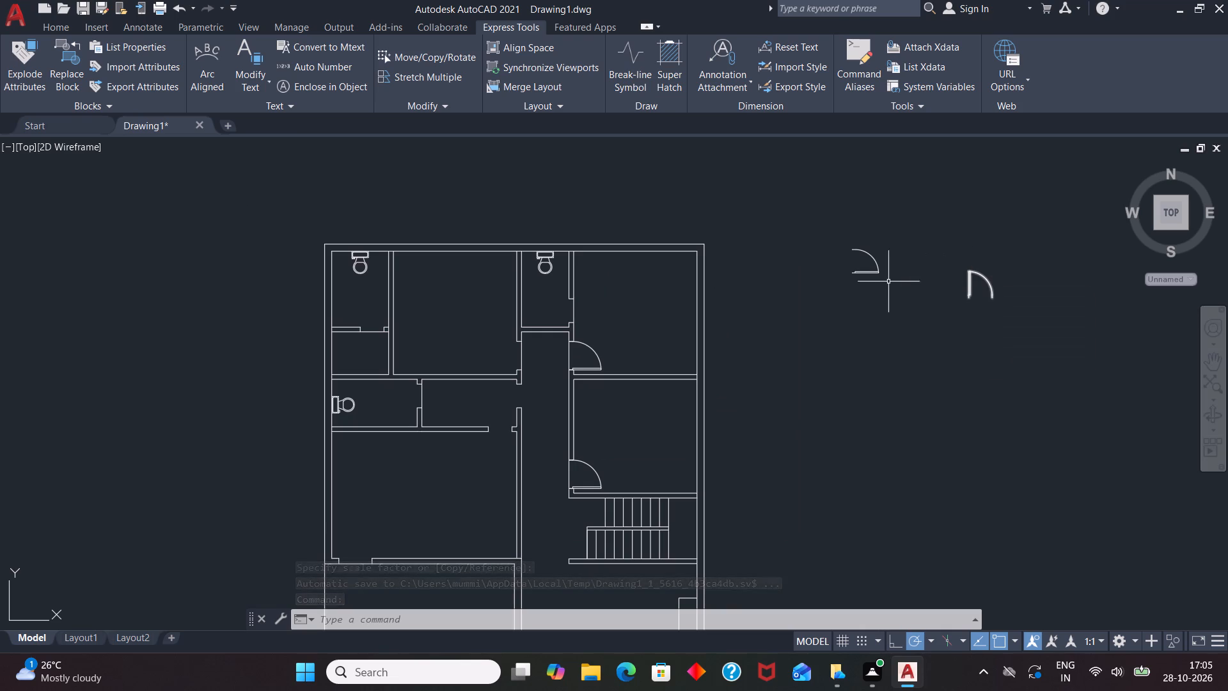
click(878, 274)
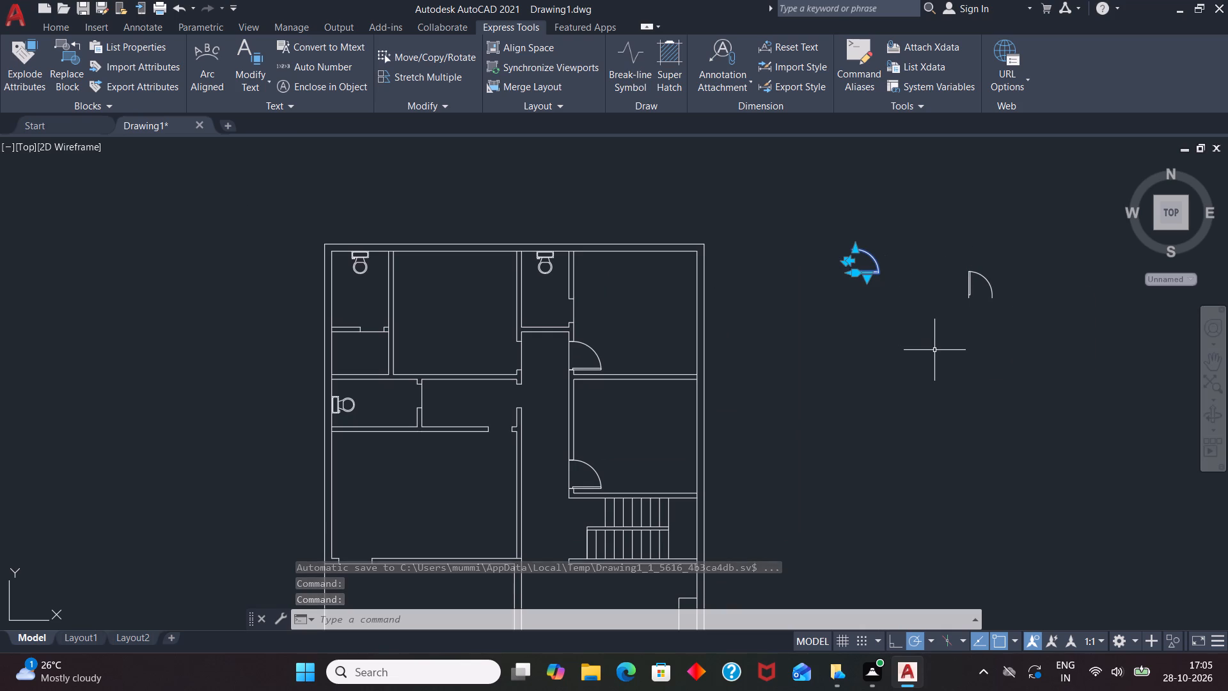
text(RO)
key(Return)
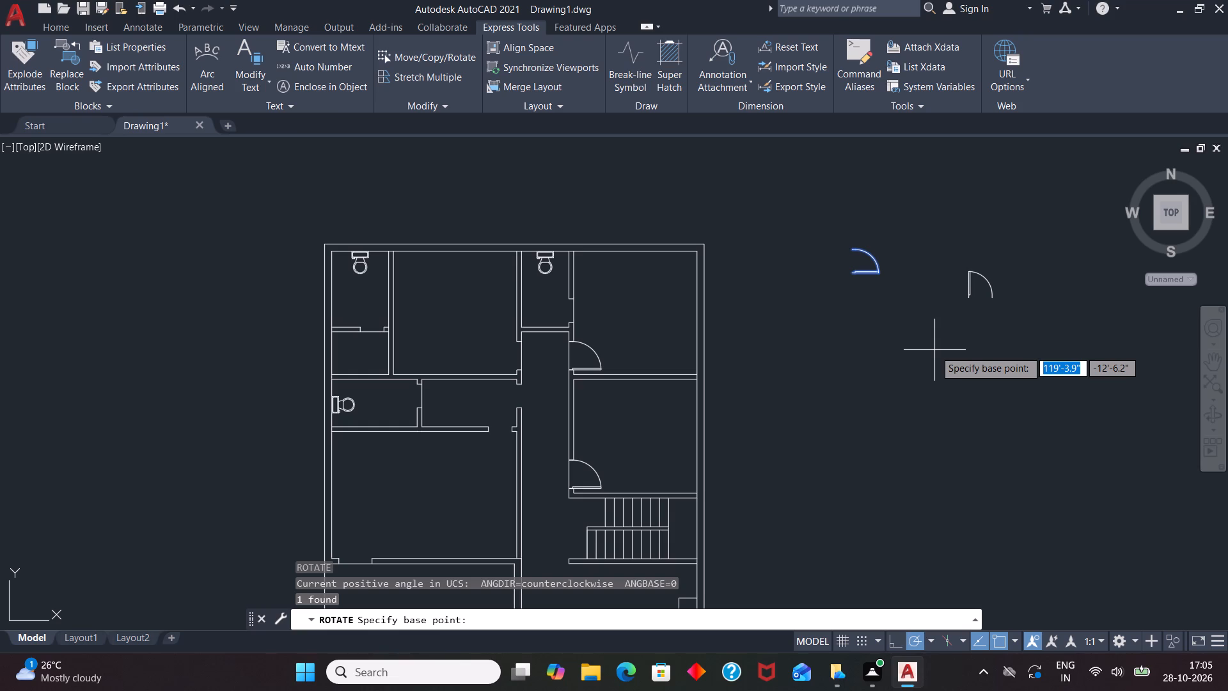
click(884, 274)
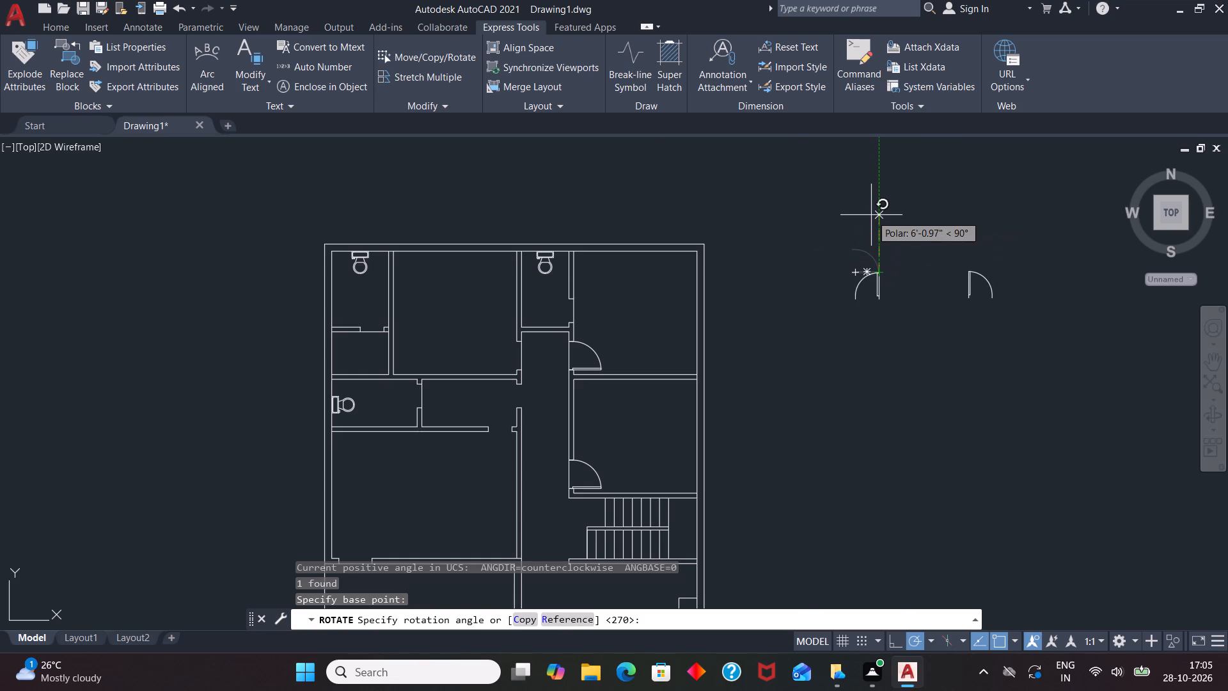
key(space)
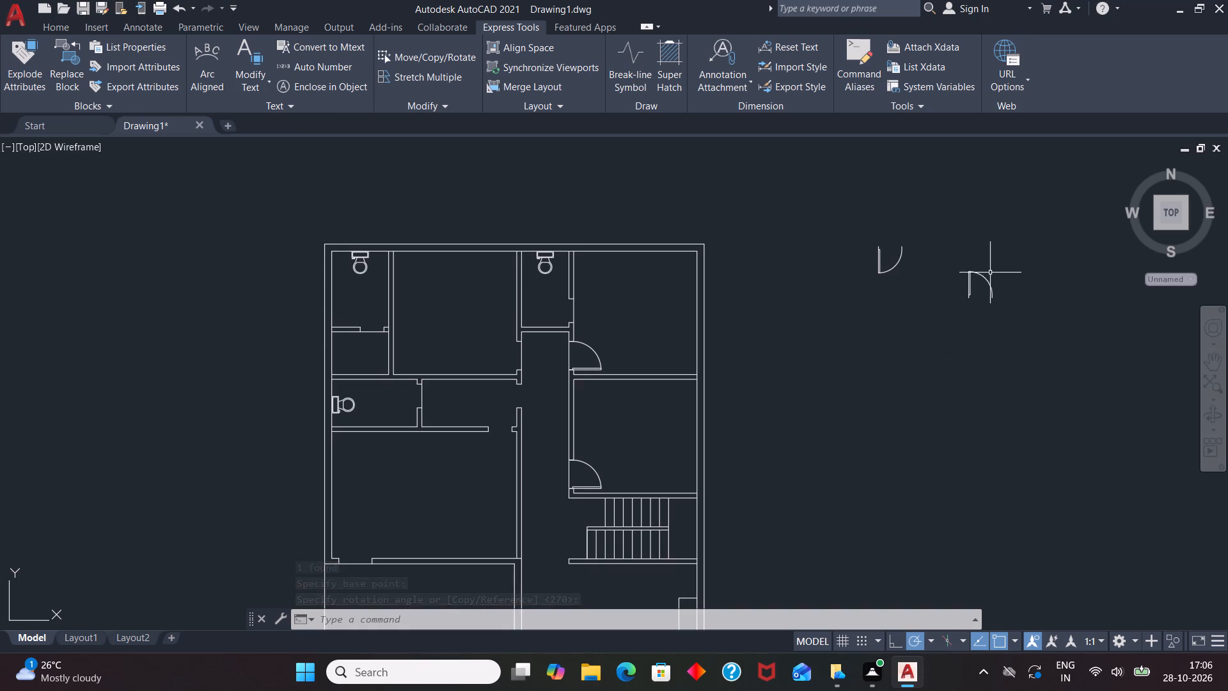
Rotate the other spare door by 90° about its upper leaf end so the leaf lies horizontal, hinged at the right.
click(972, 274)
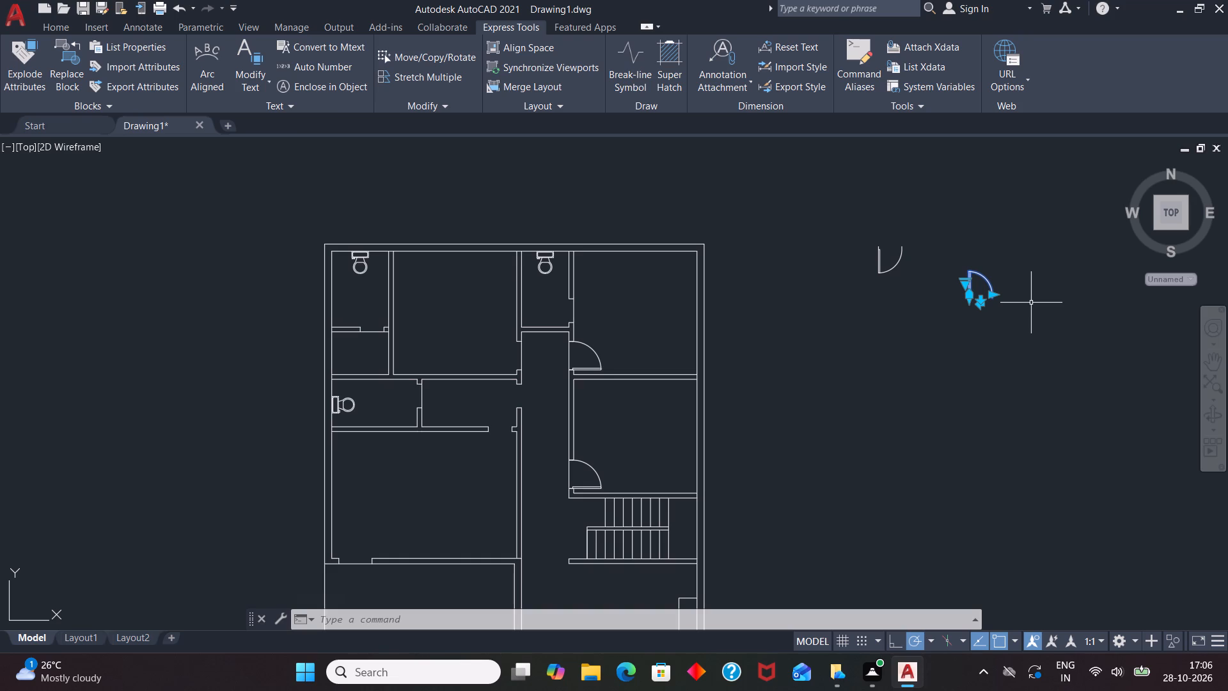
text(RO)
key(Return)
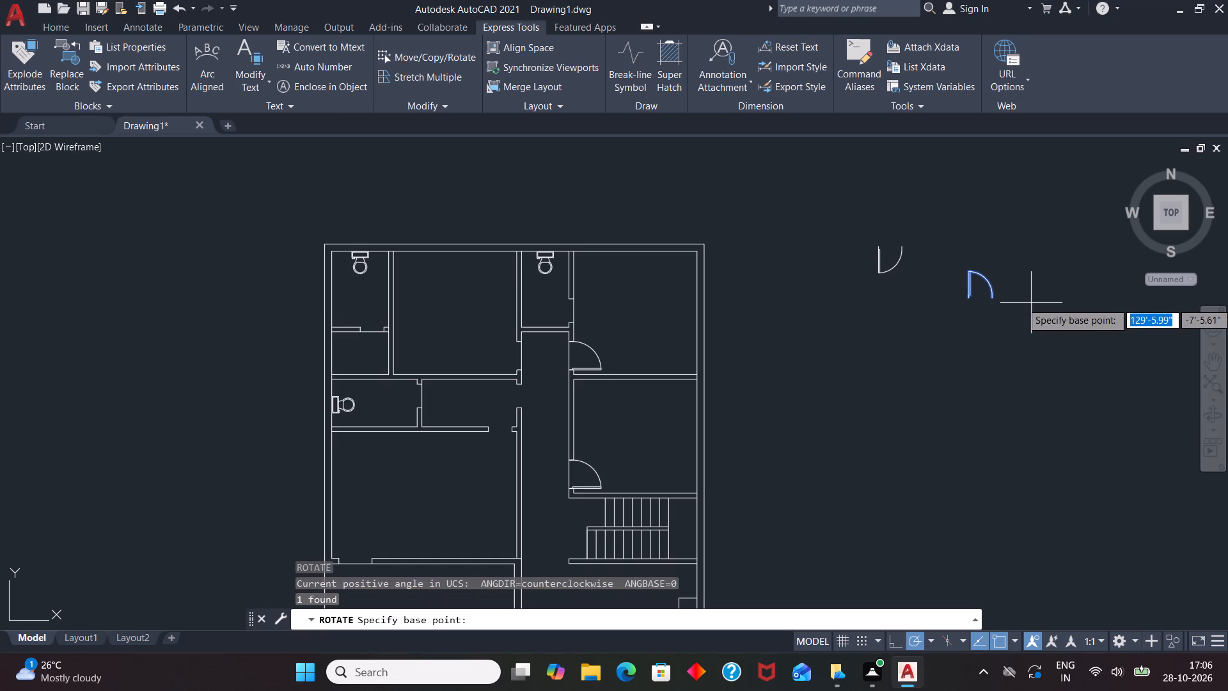
click(970, 273)
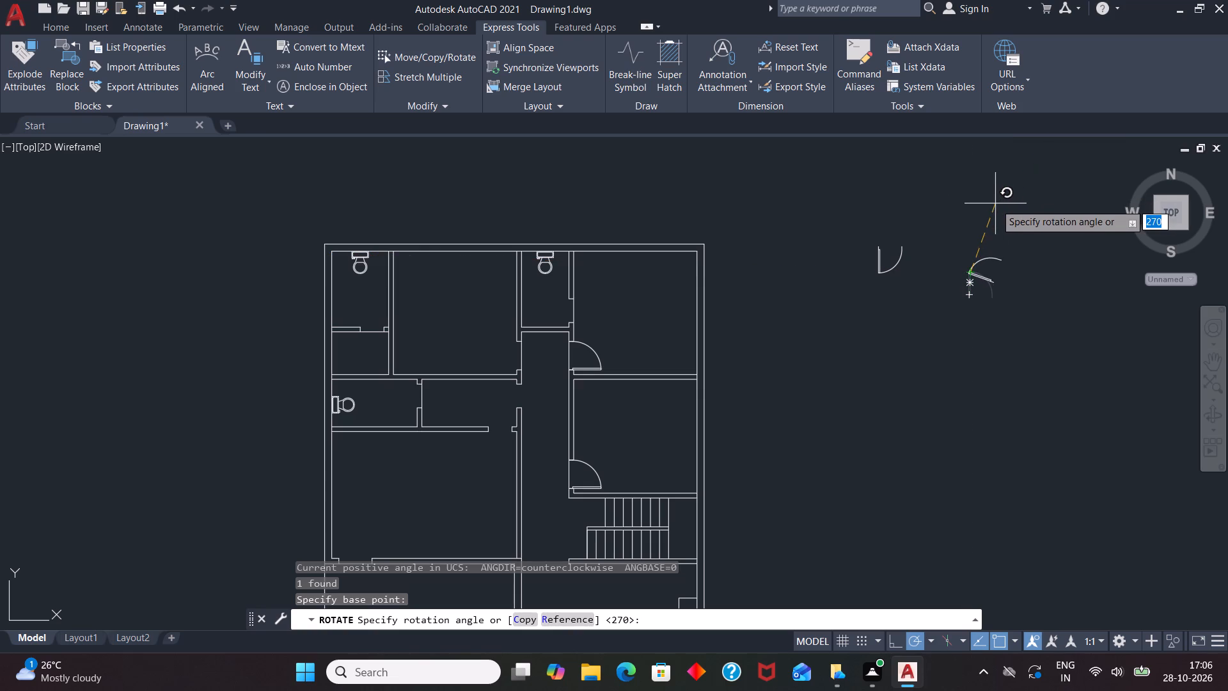
click(968, 195)
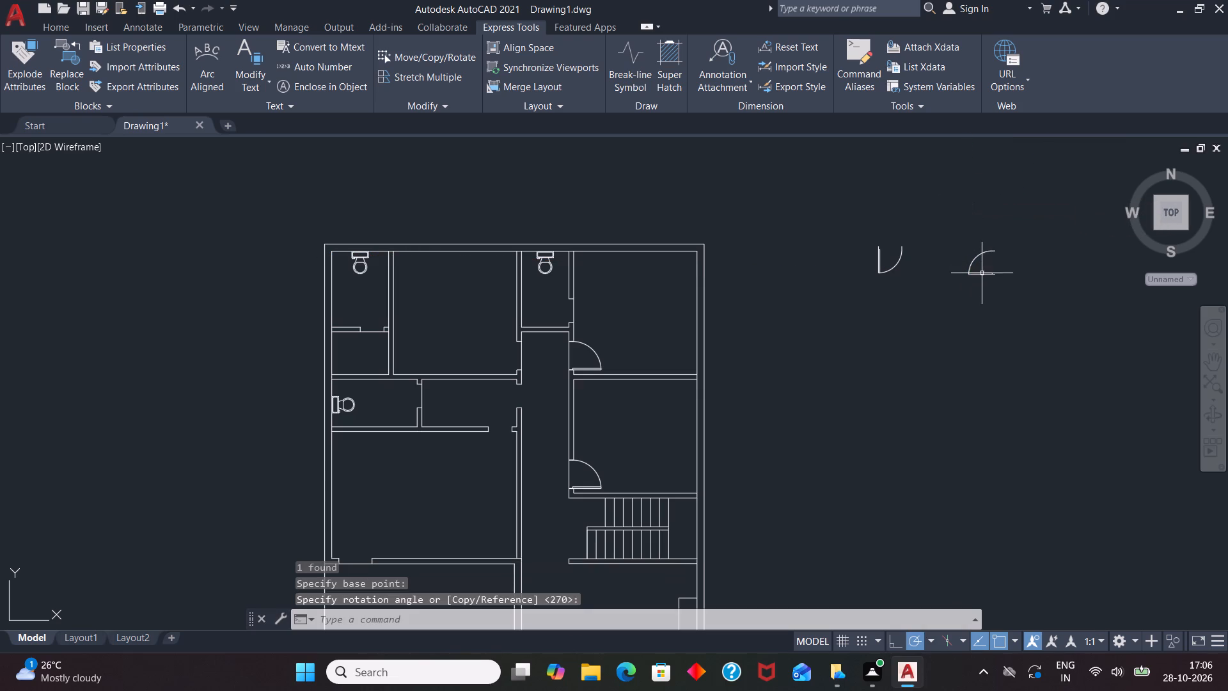
Copy the newly rotated right-hinged door to the lower jamb of the upper-middle room's opening onto the corridor.
click(982, 274)
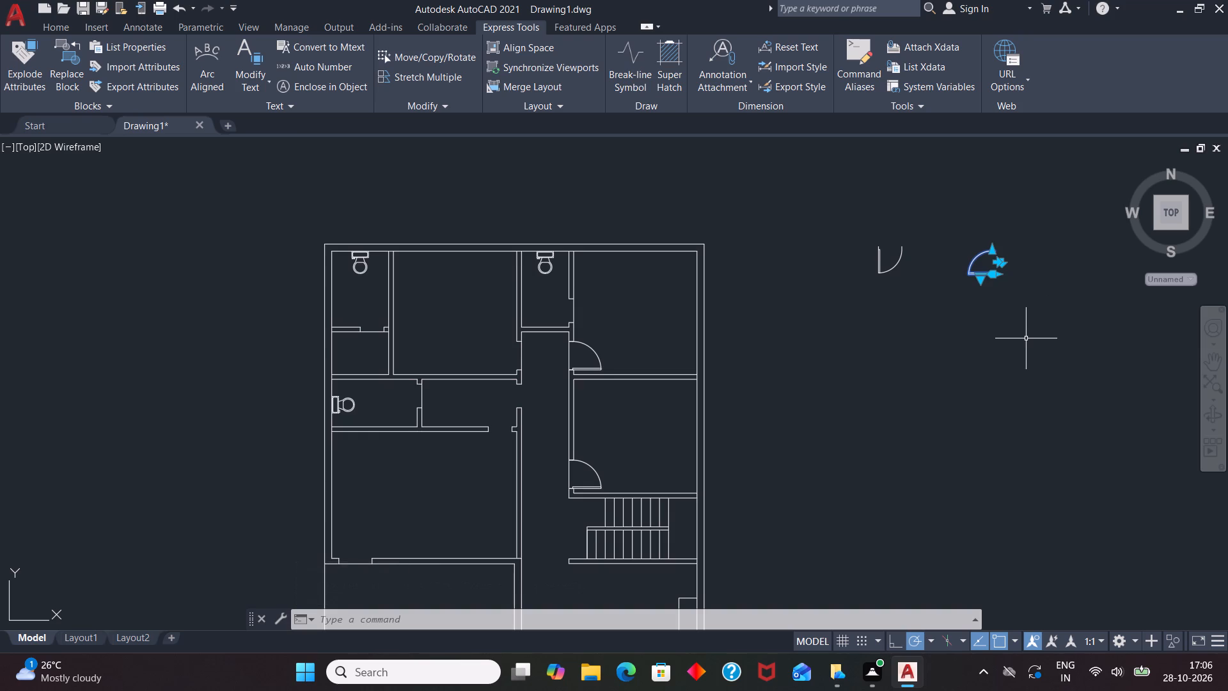
text(CO)
key(Return)
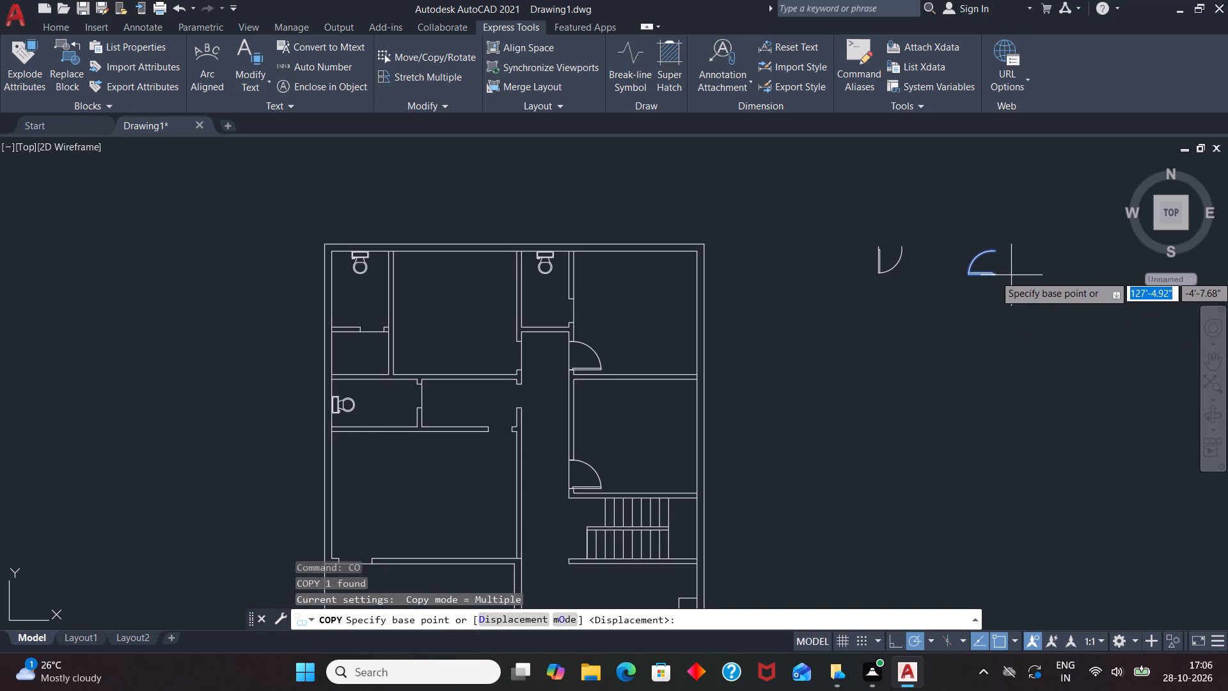
click(995, 273)
scroll(489, 352, up, 2)
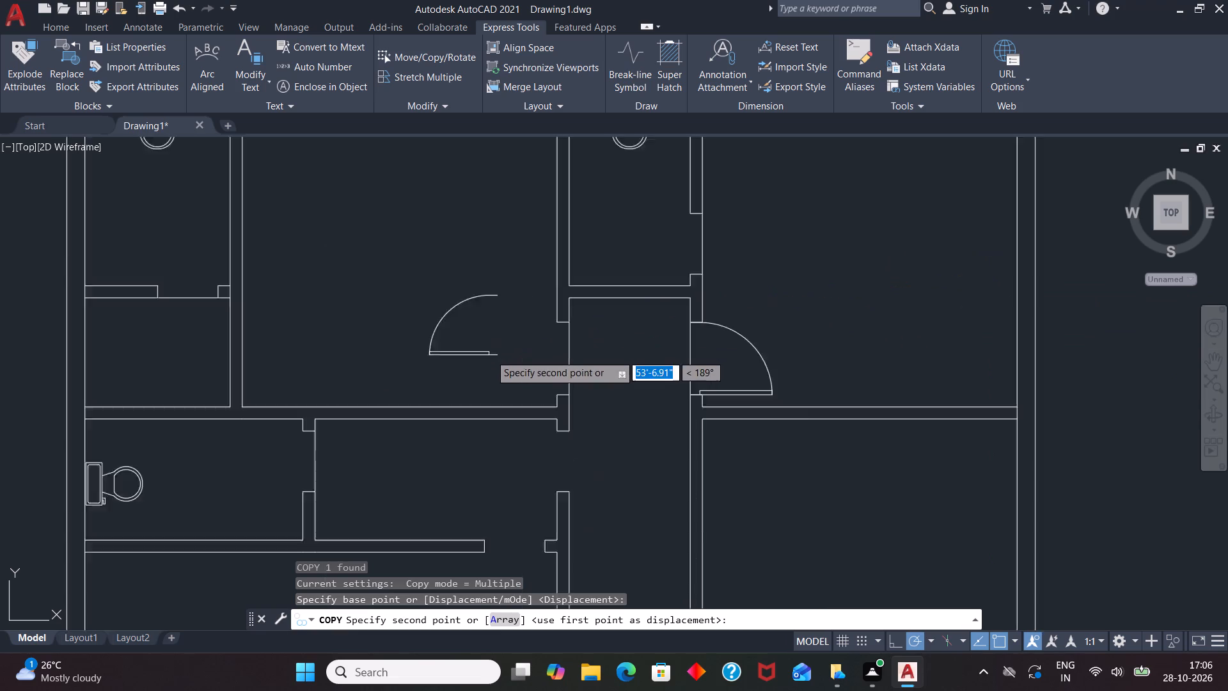
scroll(490, 355, up, 3)
scroll(569, 348, down, 2)
scroll(660, 406, up, 3)
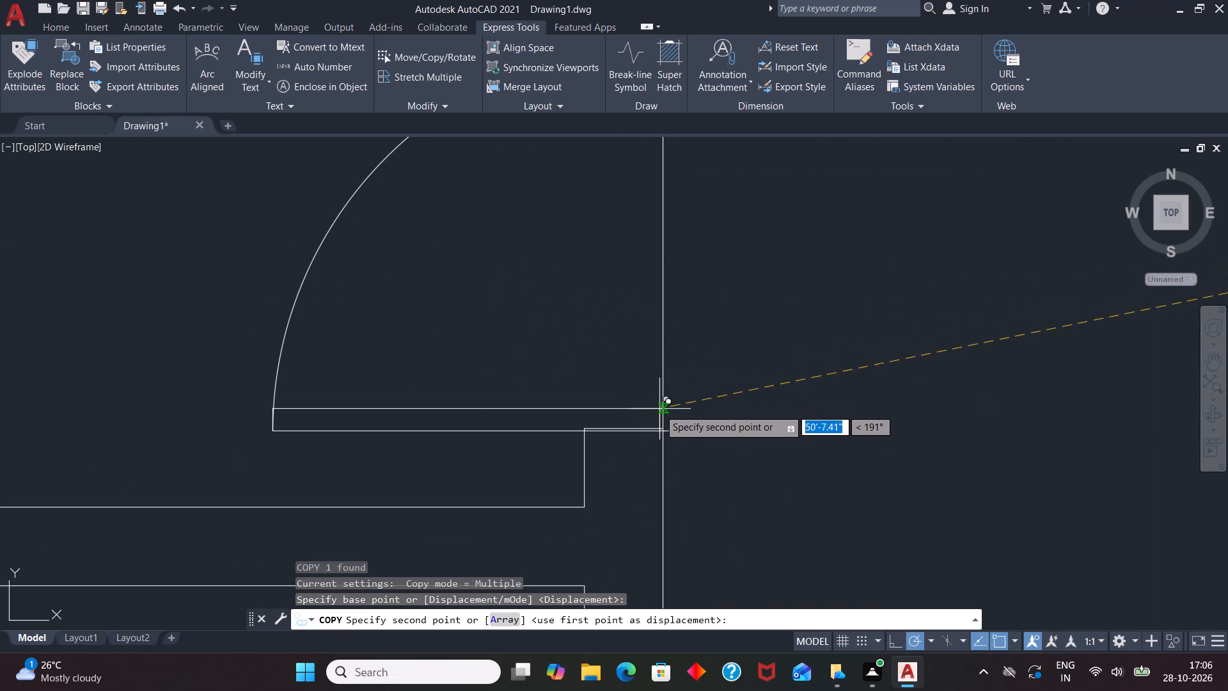
click(654, 395)
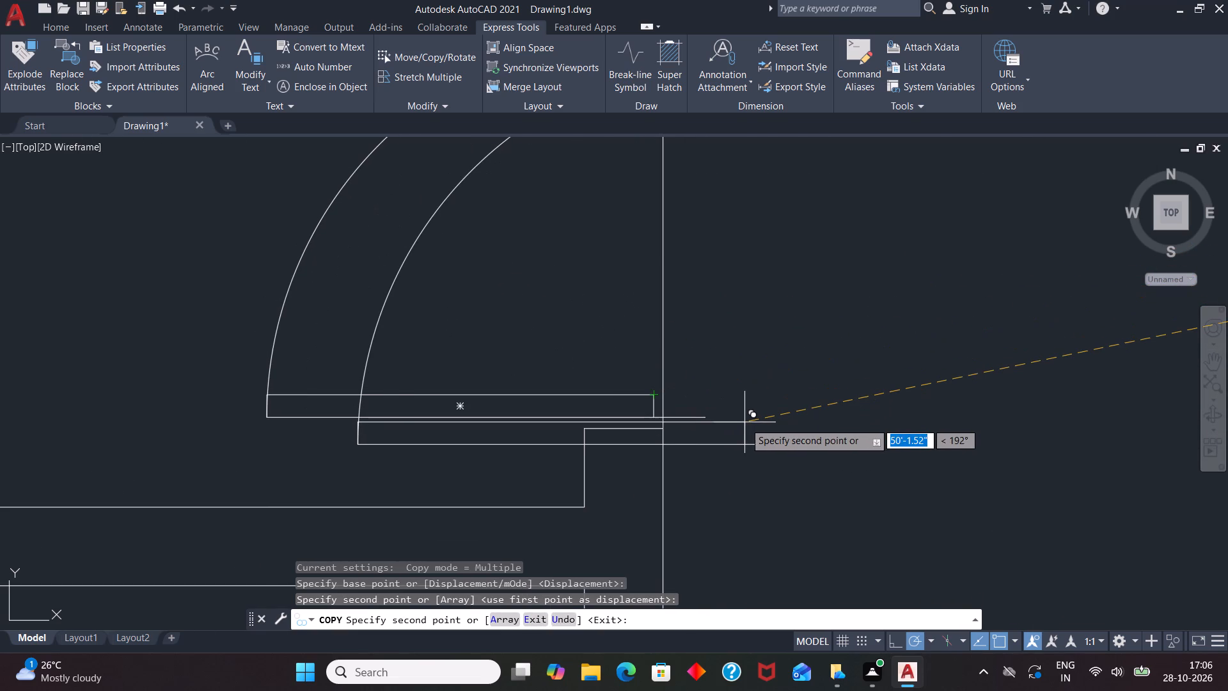
key(space)
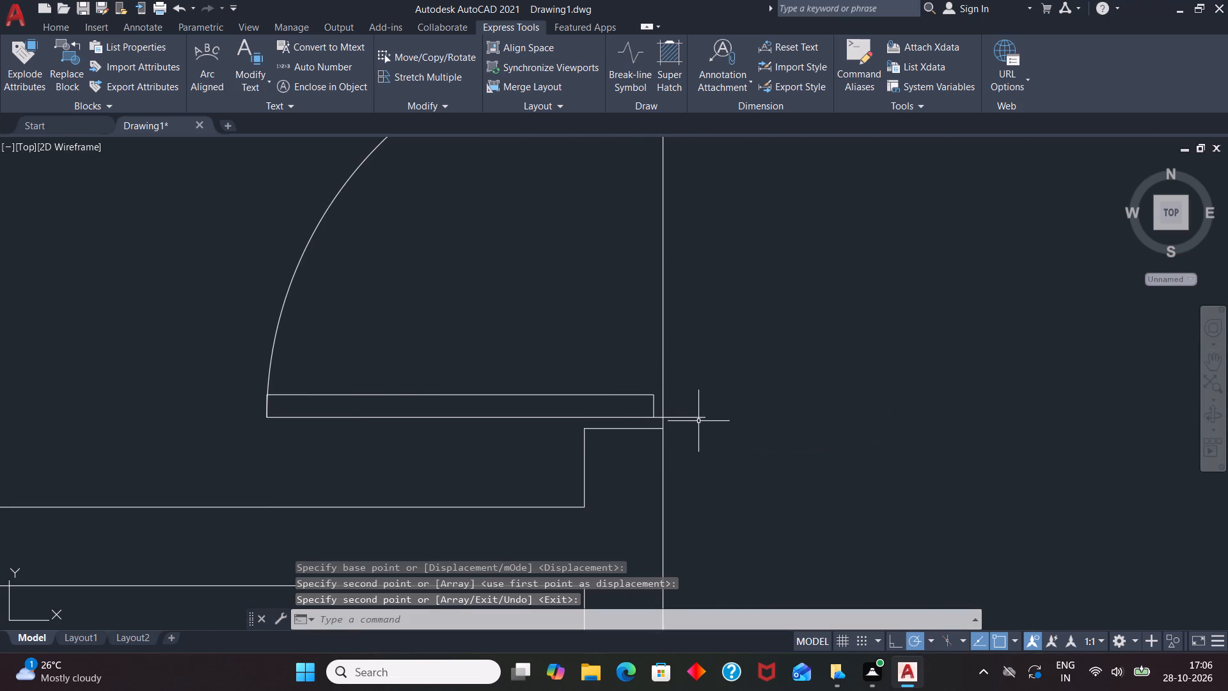
Move the copied door by its hinge-side end onto the lower jamb corner at the corridor wall face.
click(697, 416)
key(m)
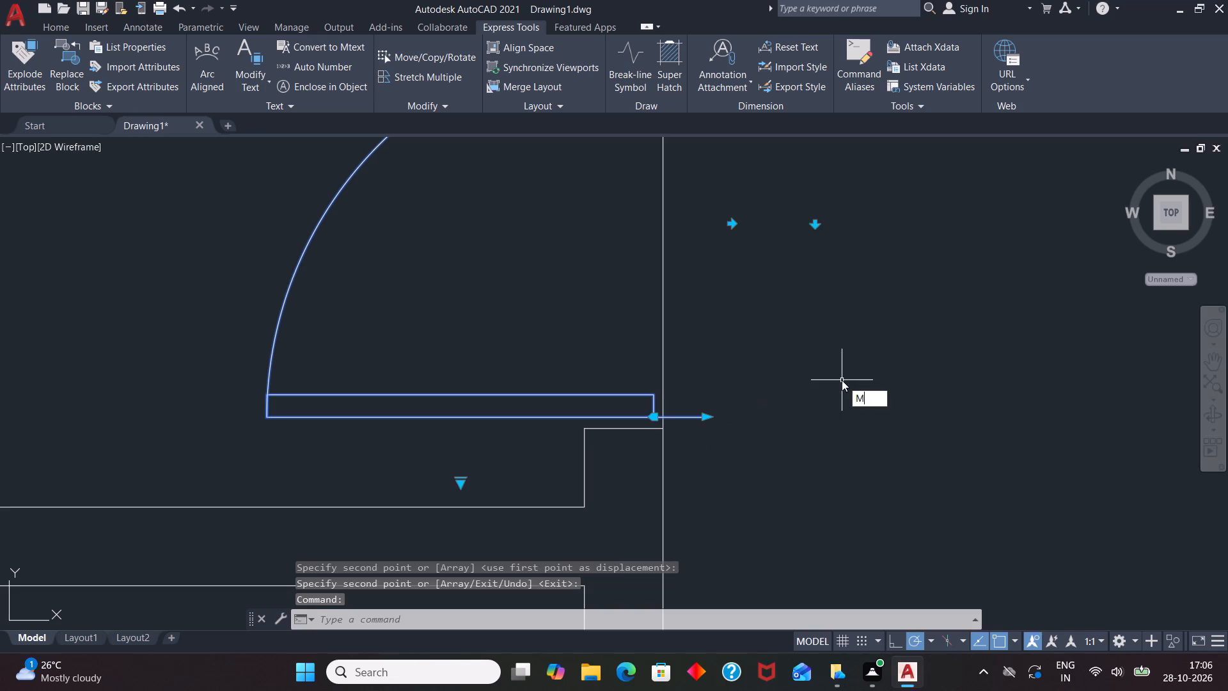
key(Return)
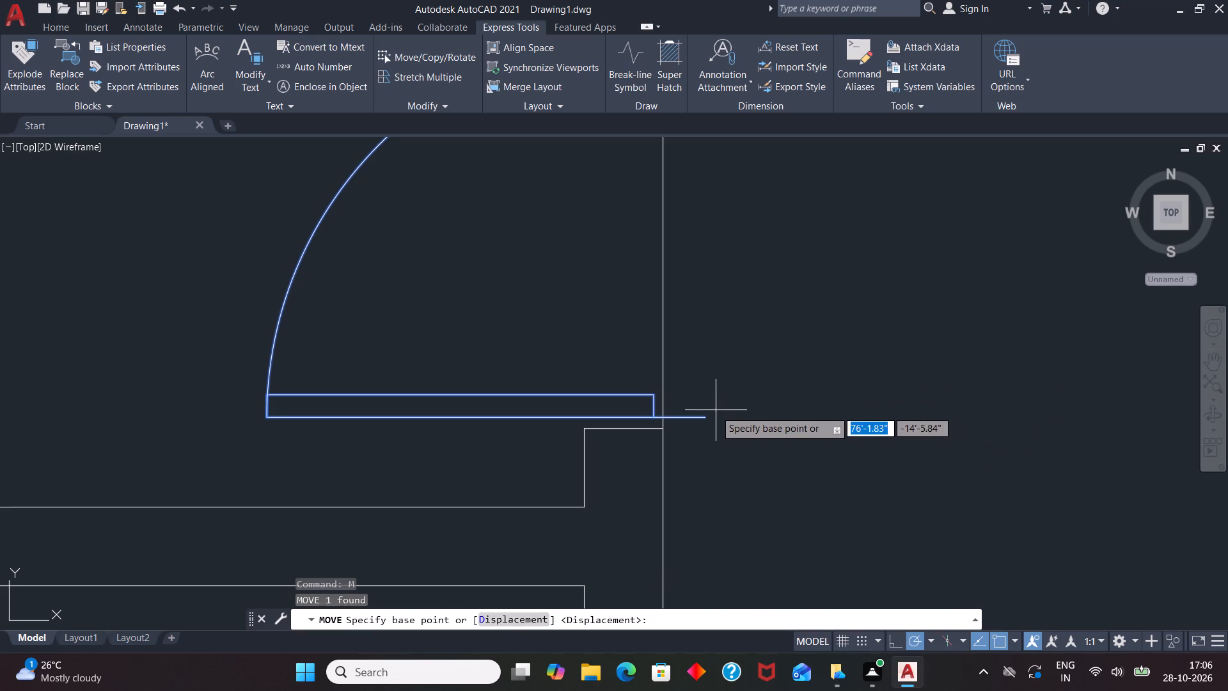
double_click(709, 416)
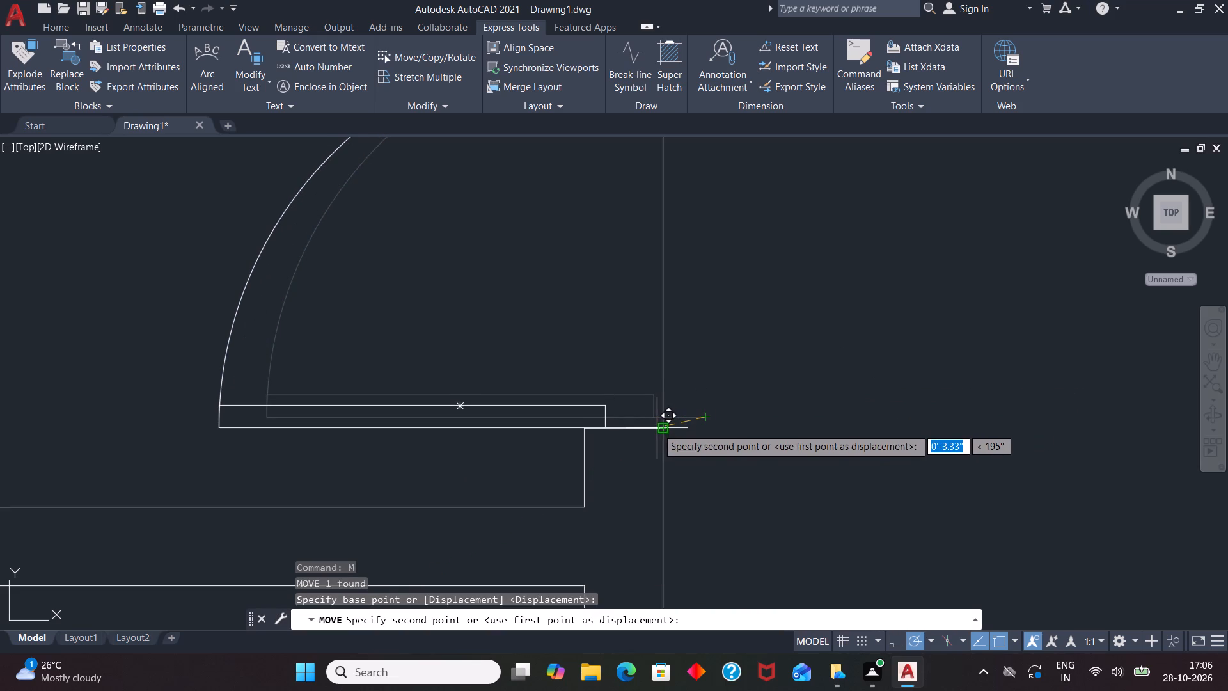
click(657, 428)
Scale the moved door by about 1.21 from its jamb corner to span the upper-middle room's opening.
scroll(654, 475, down, 2)
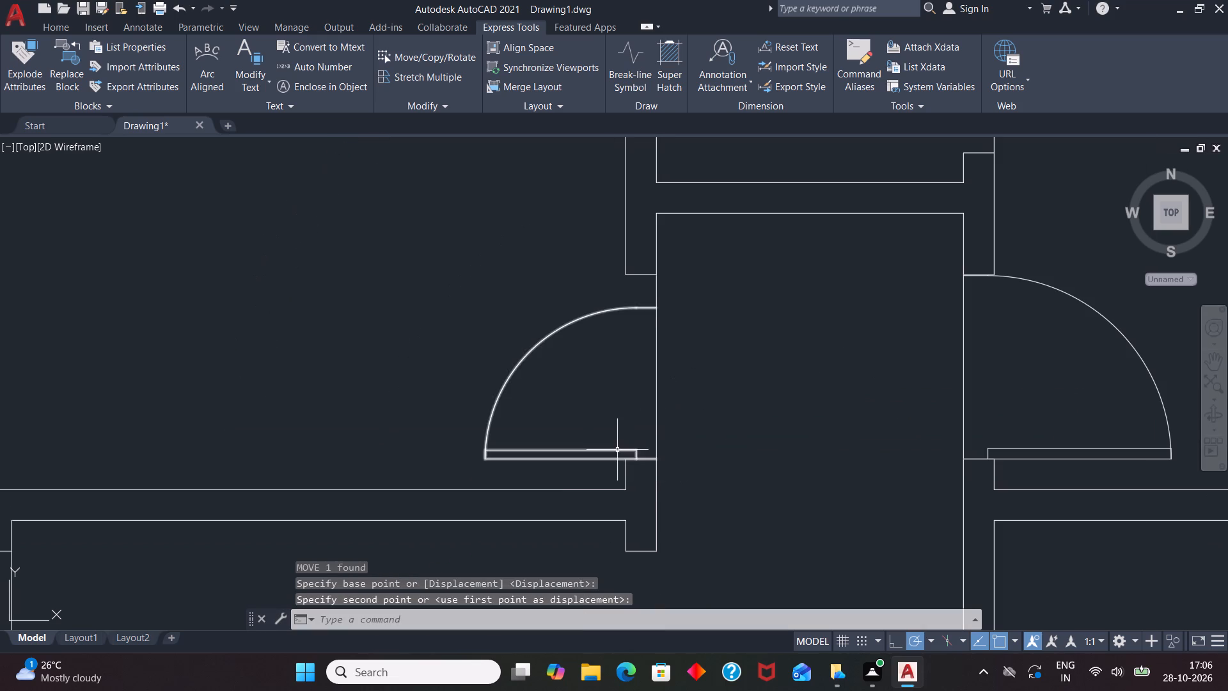
click(617, 450)
text(SC)
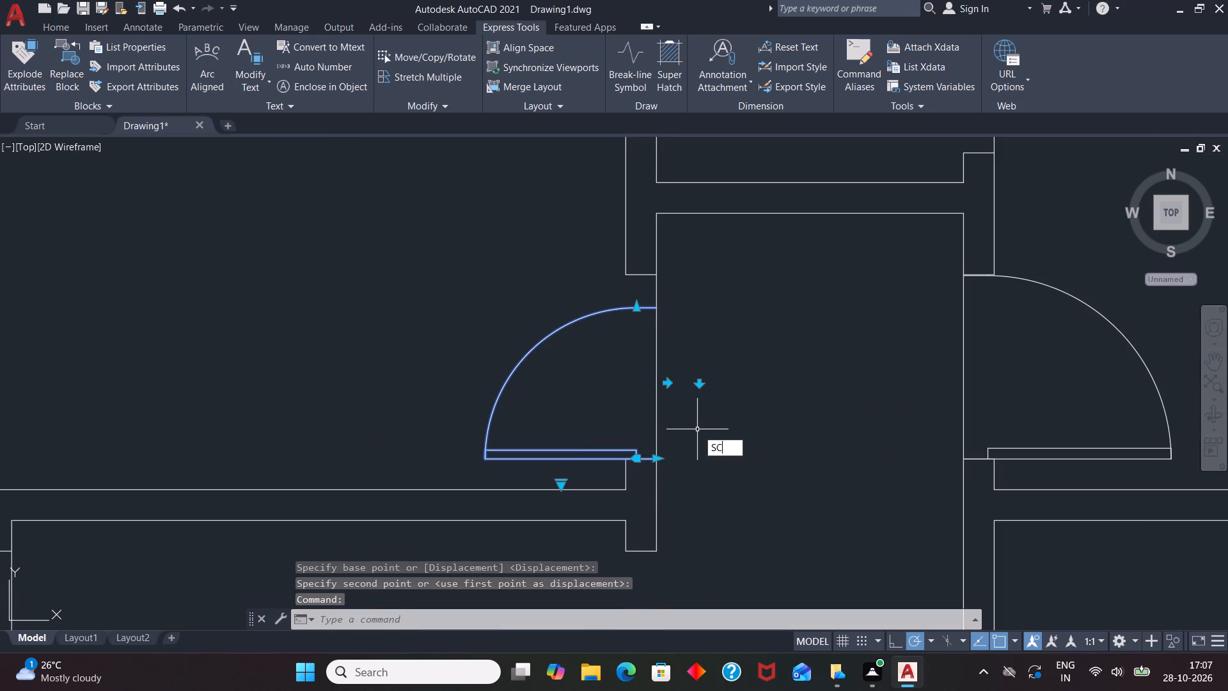
key(Return)
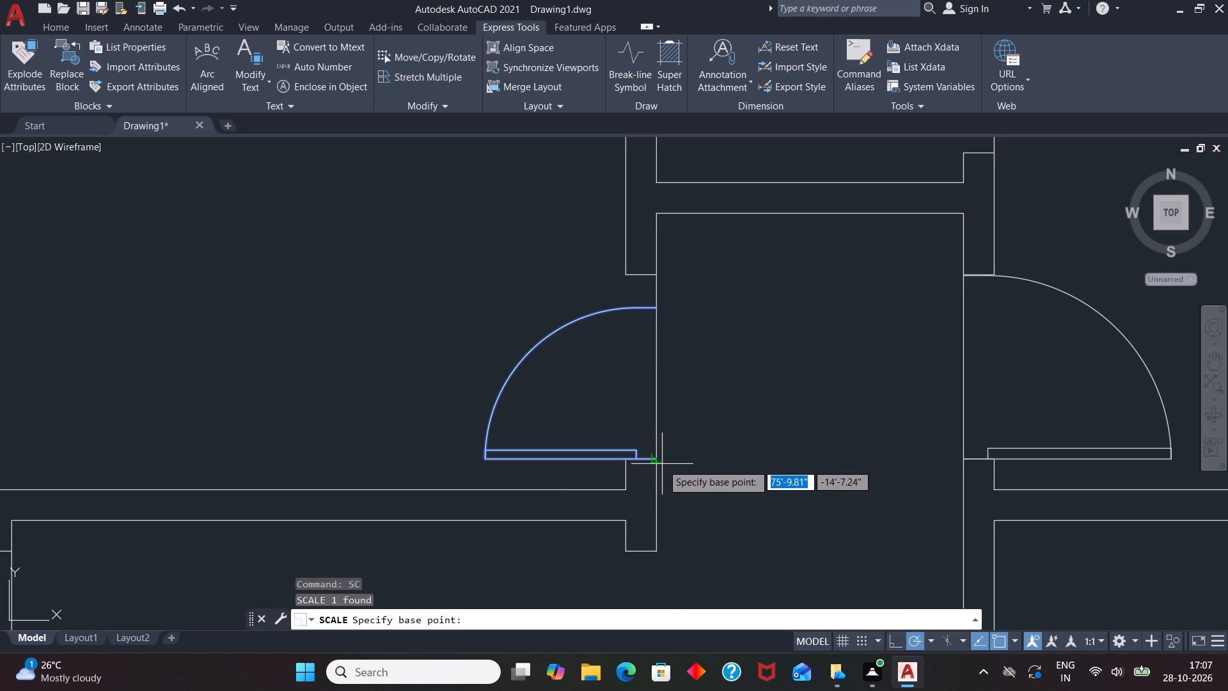
click(662, 463)
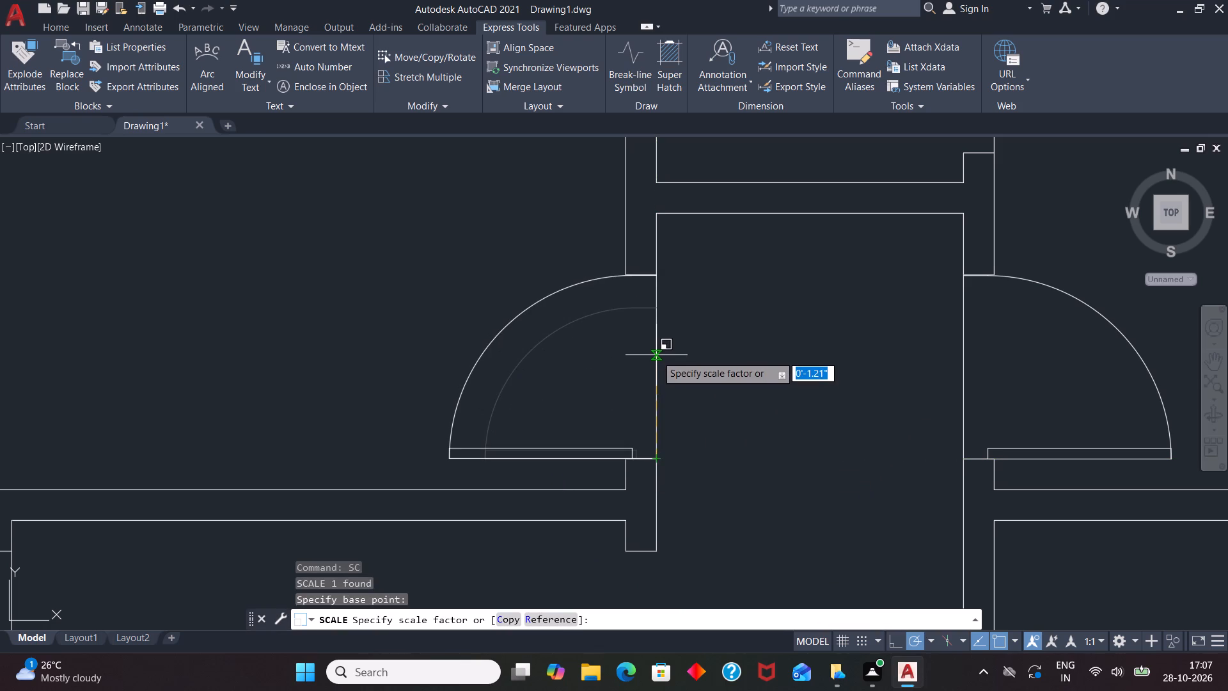
click(656, 355)
scroll(732, 366, down, 3)
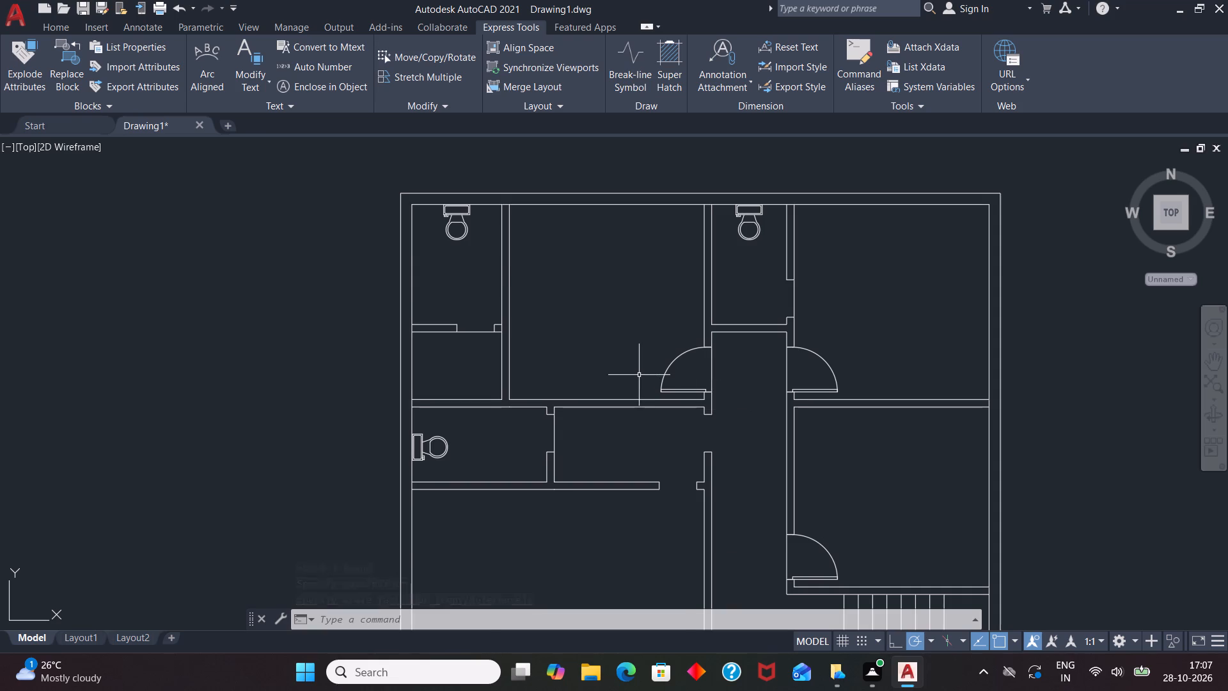
scroll(639, 375, down, 1)
scroll(718, 343, down, 1)
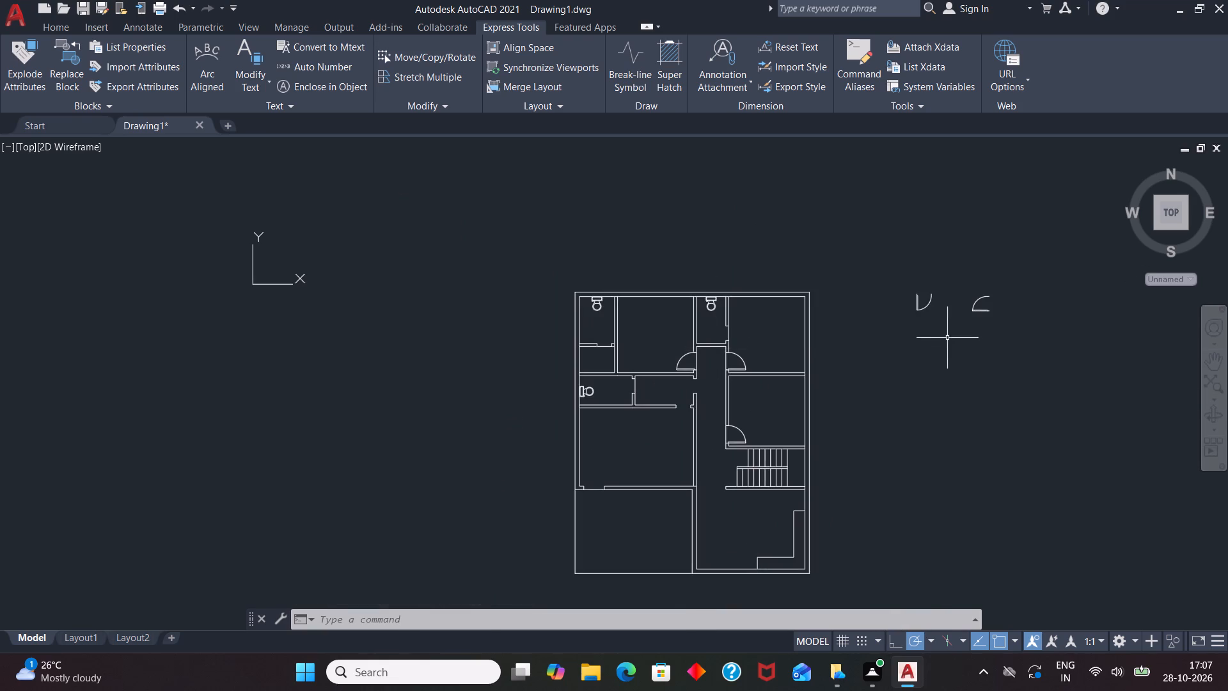
Rotate the left spare door by 180° about its arc end so the leaf stands vertical above a right-hand hinge.
click(918, 308)
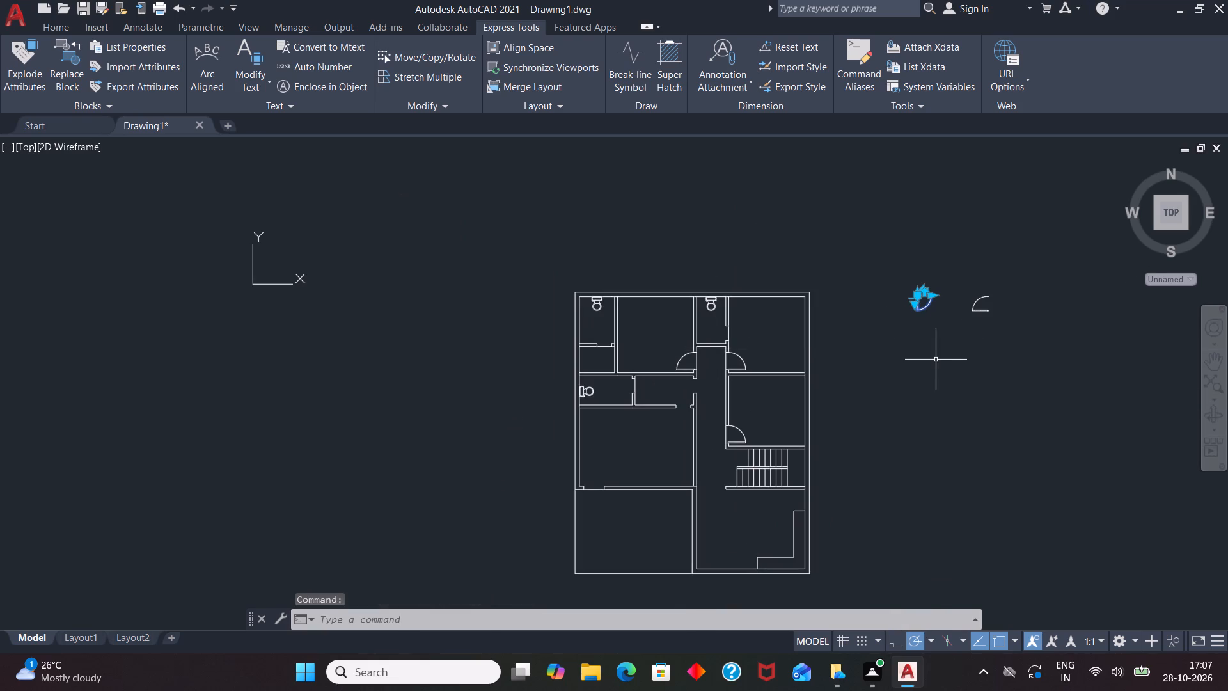
text(RO)
key(Return)
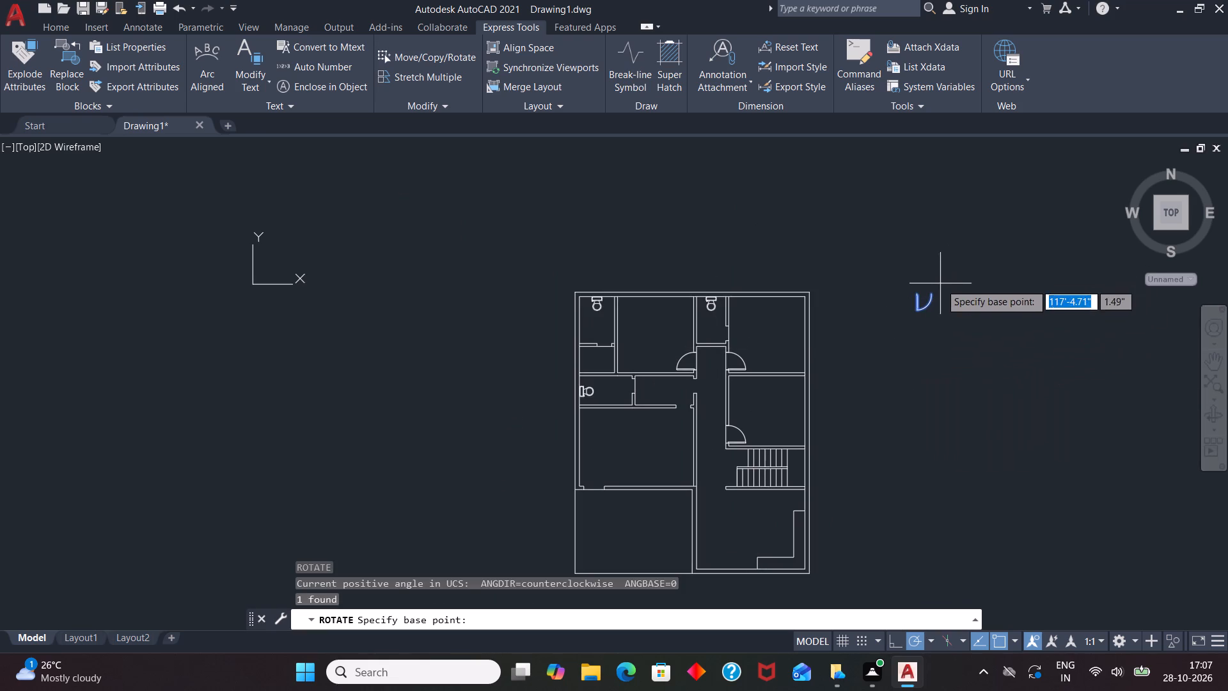
click(931, 293)
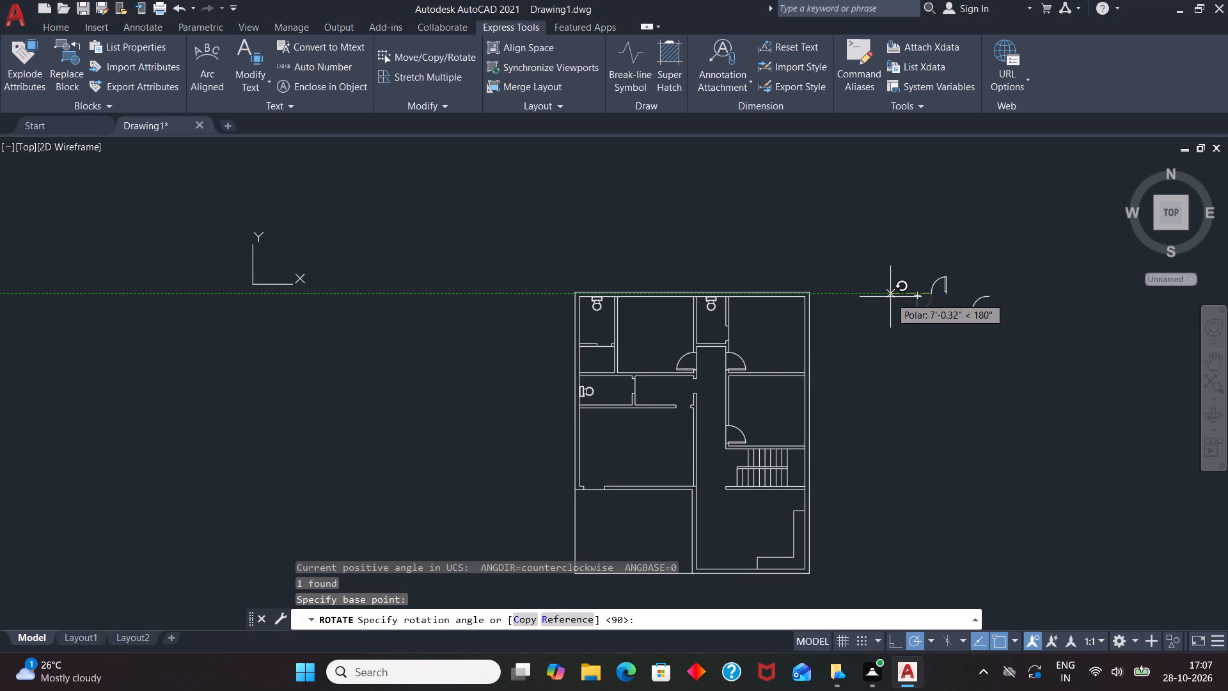
click(890, 297)
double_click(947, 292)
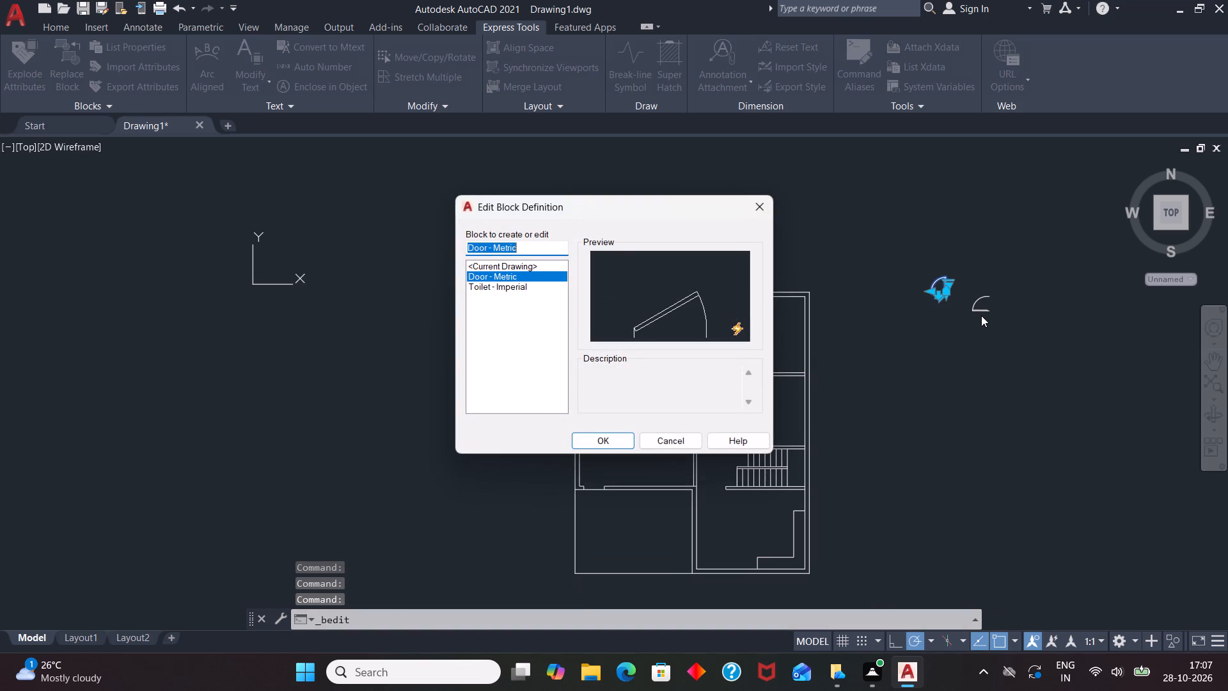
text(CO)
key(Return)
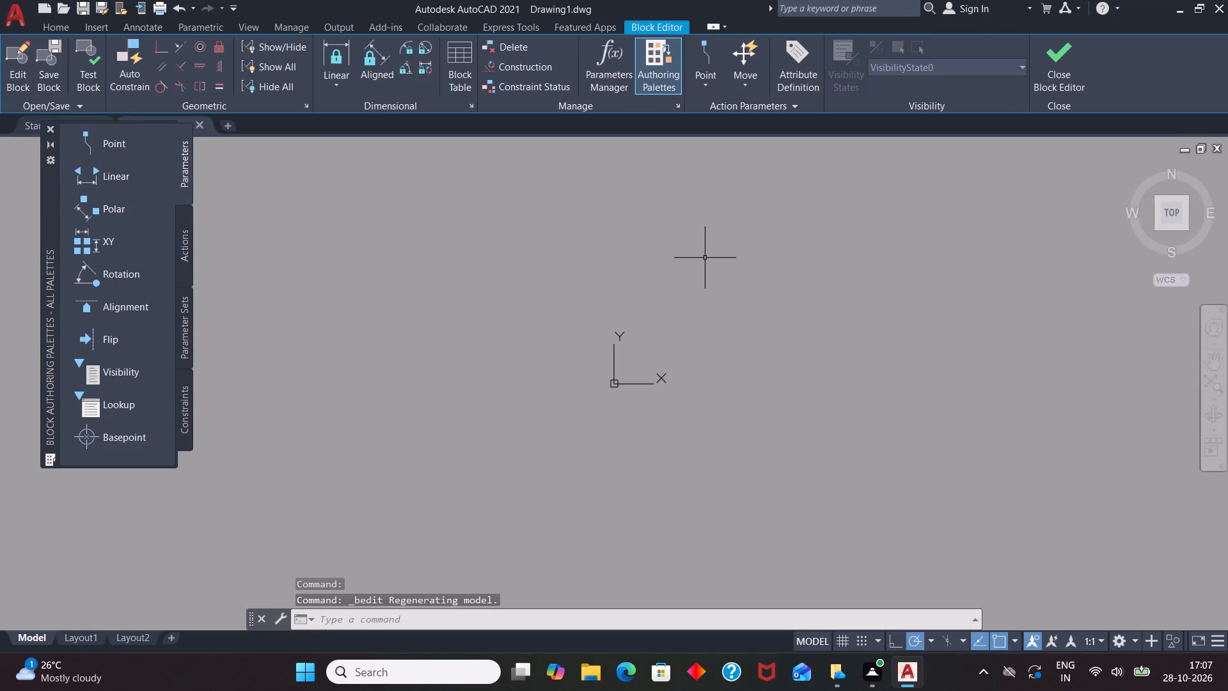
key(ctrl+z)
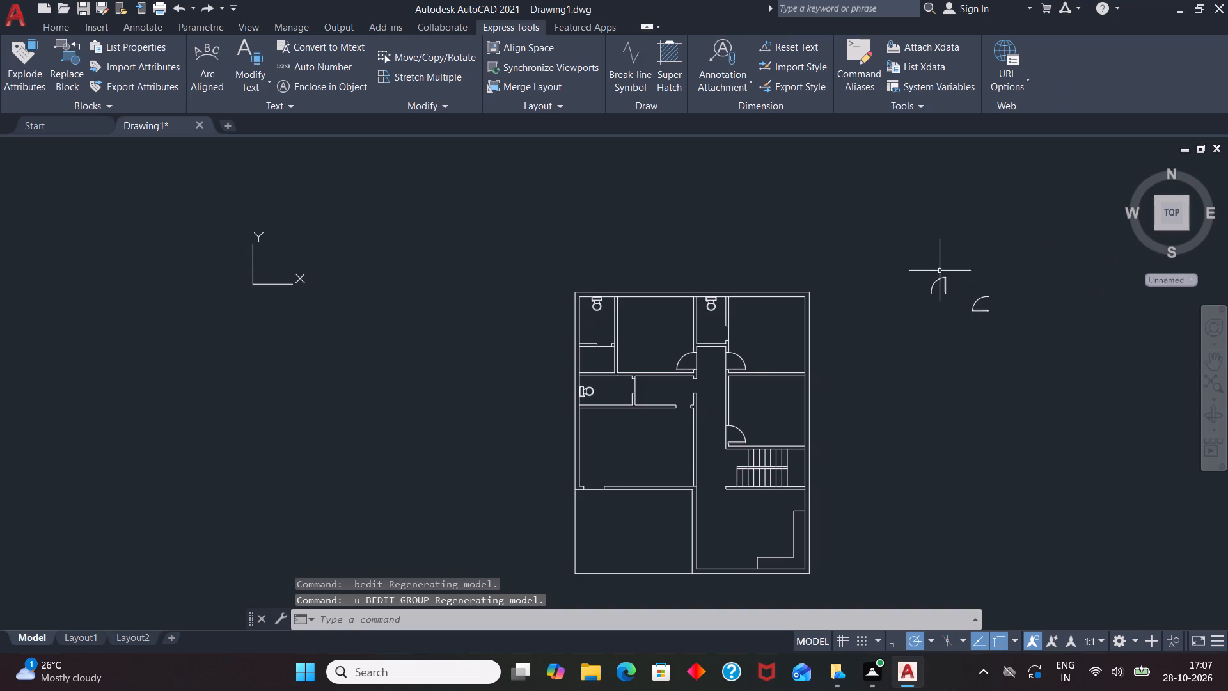
Copy the rotated door by its hinge end to the right jamb's lower corner in the opening between passage and large lower-left room.
click(939, 280)
text(CO)
key(Return)
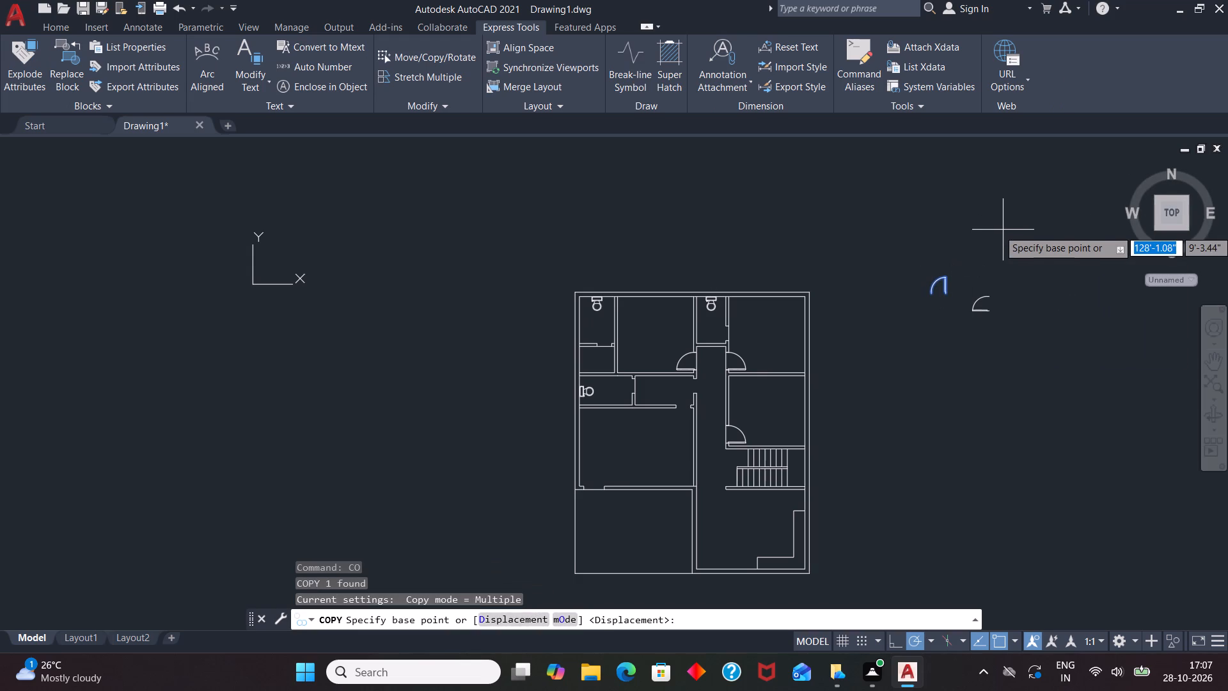
click(950, 295)
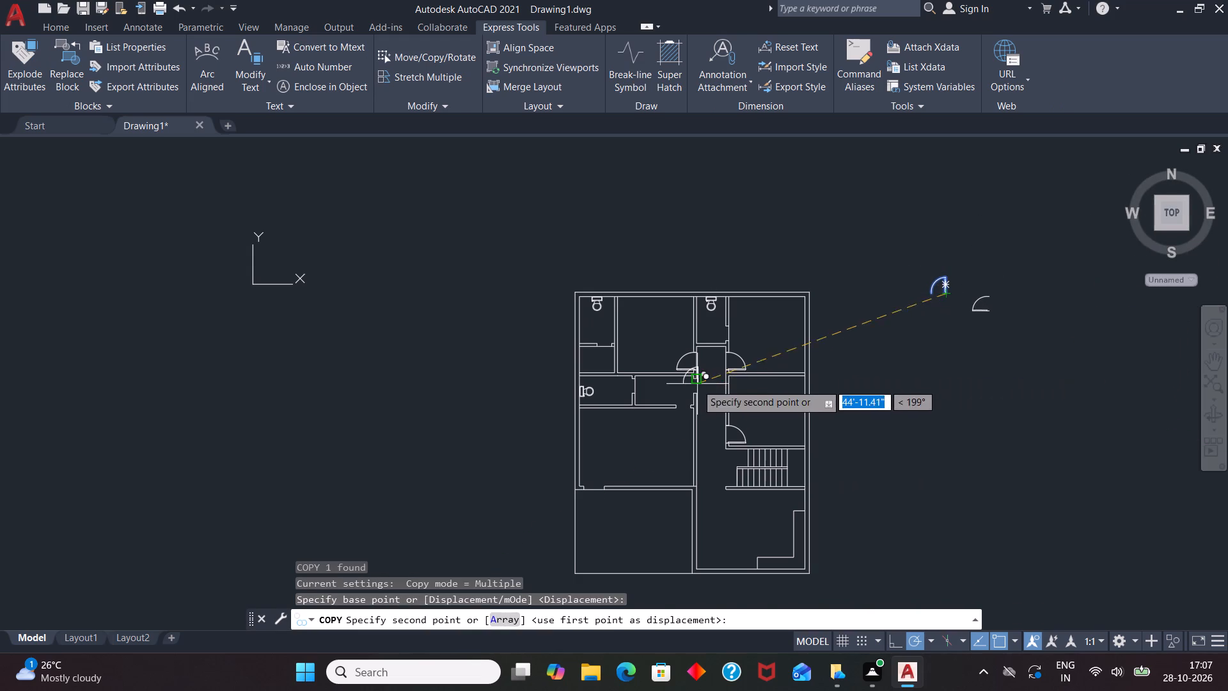
scroll(684, 396, up, 6)
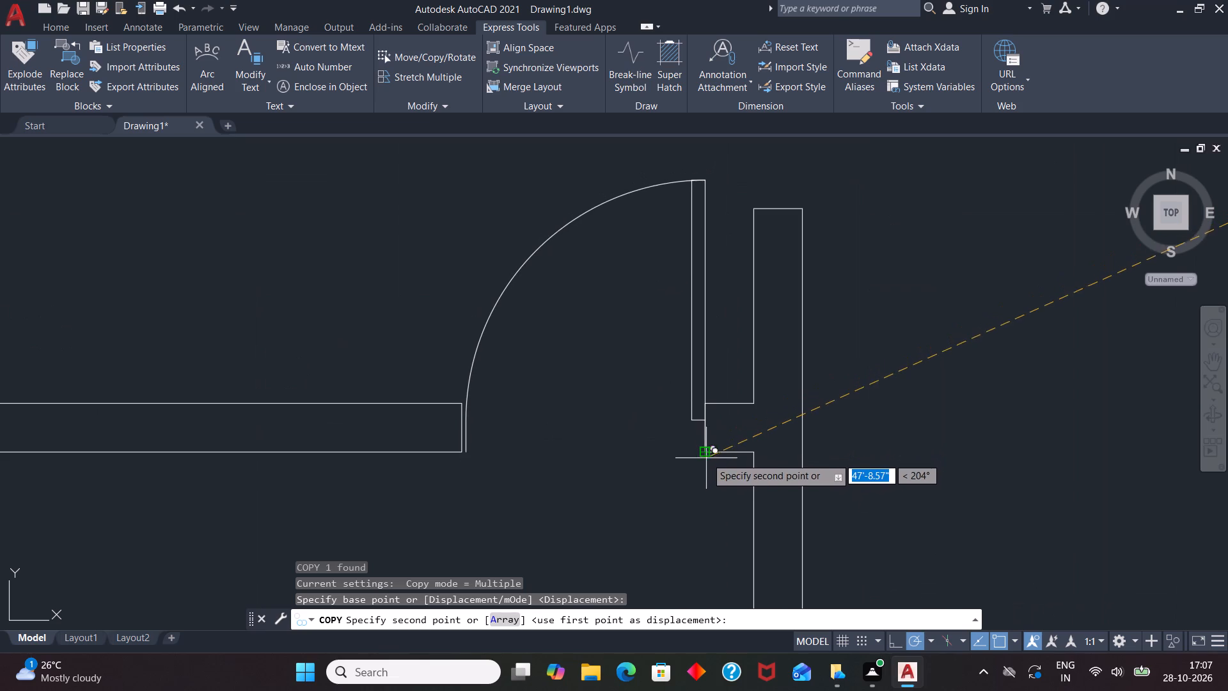
click(706, 457)
key(Escape)
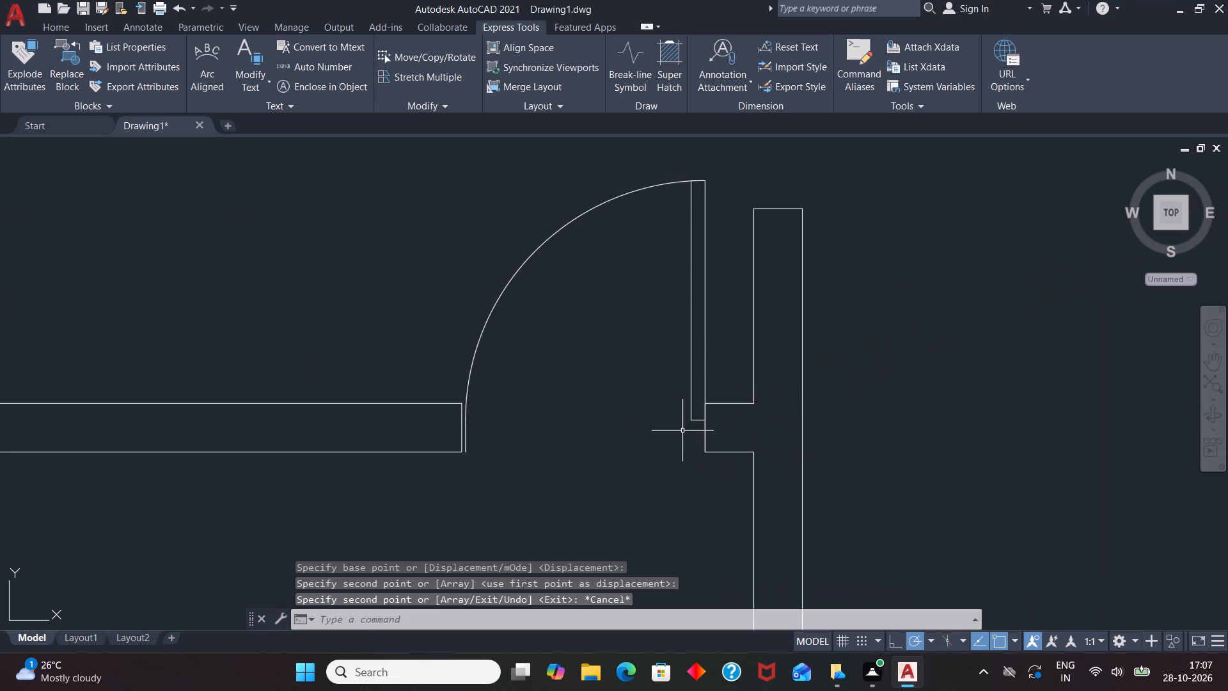
Scale the copied door by about 1.02 from its jamb corner to span the large lower-left room's opening.
click(691, 416)
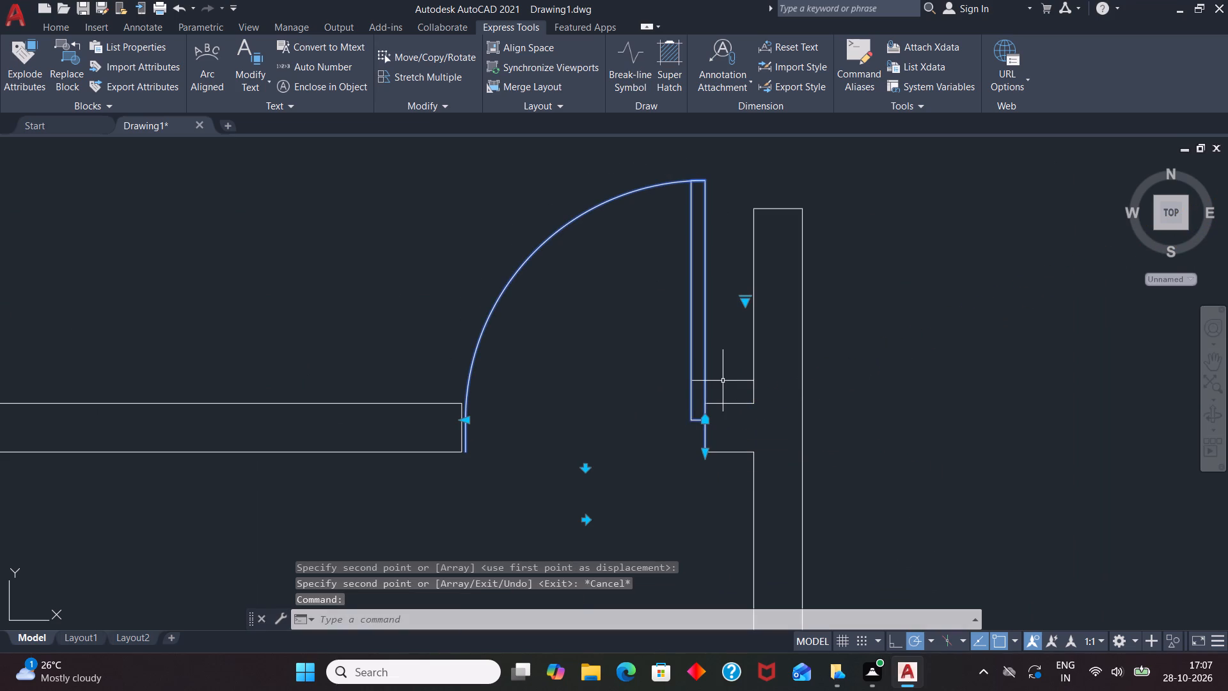
text(SC)
key(Return)
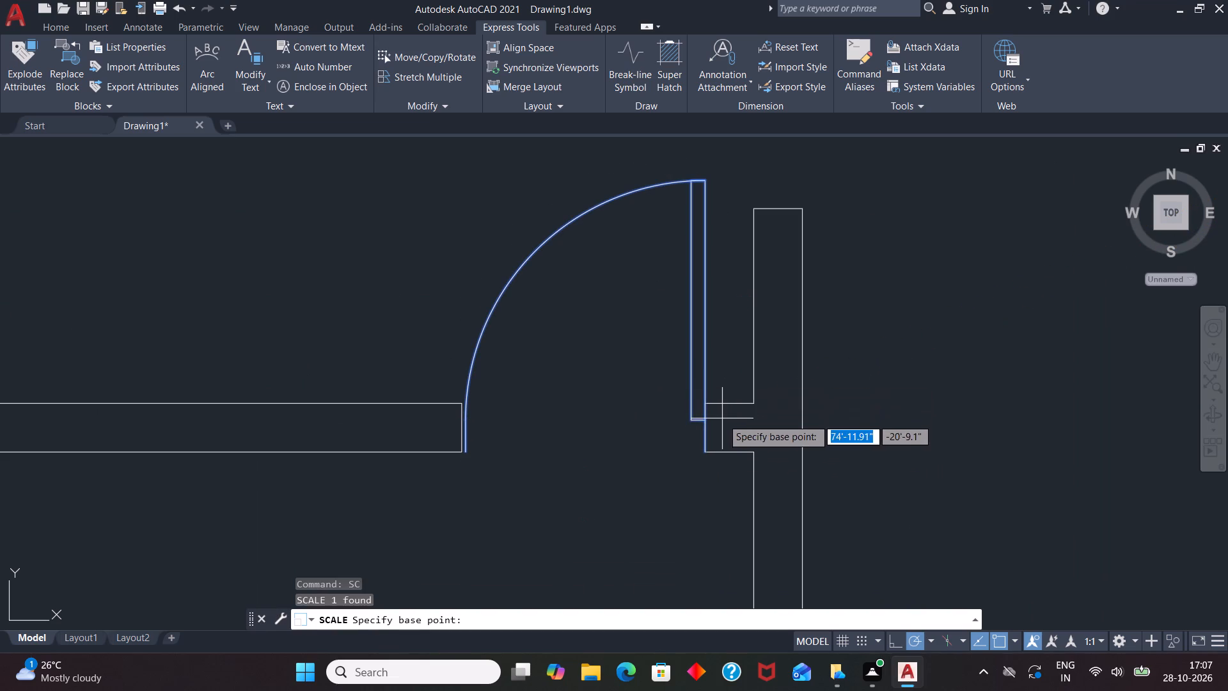
click(708, 454)
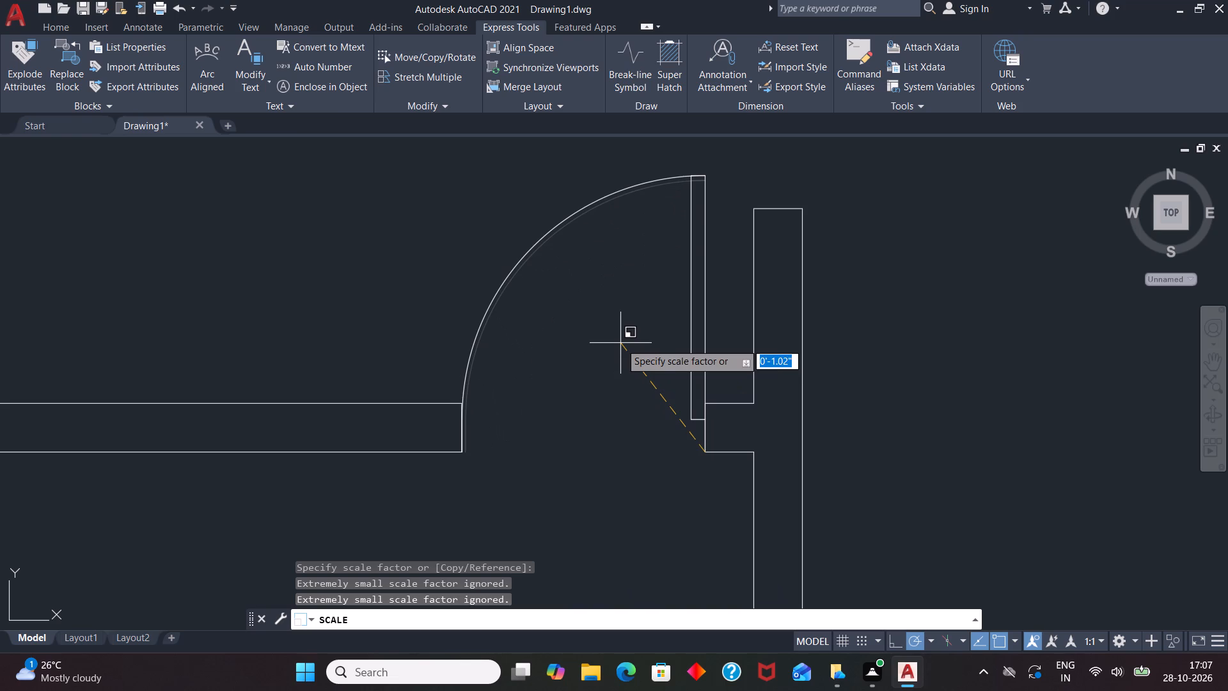
double_click(620, 343)
Rotate the left spare door by 90° about its hinge end so the leaf lies horizontal with the arc below.
scroll(722, 351, down, 3)
scroll(638, 361, down, 1)
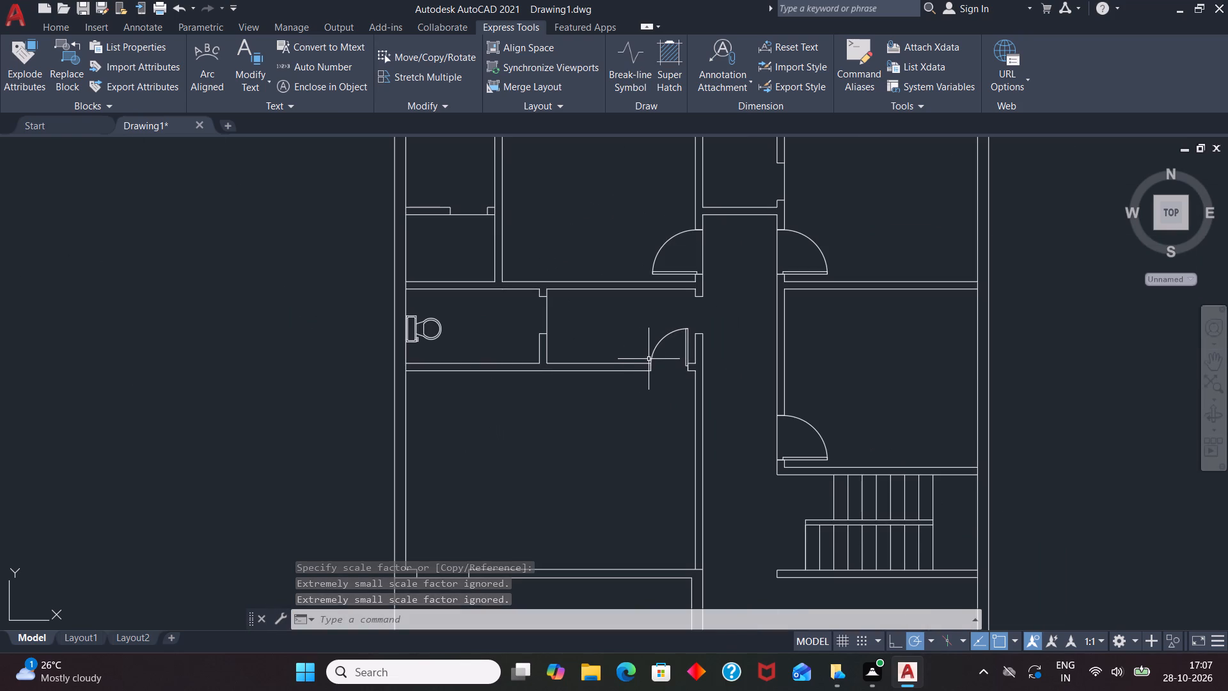
scroll(631, 362, down, 1)
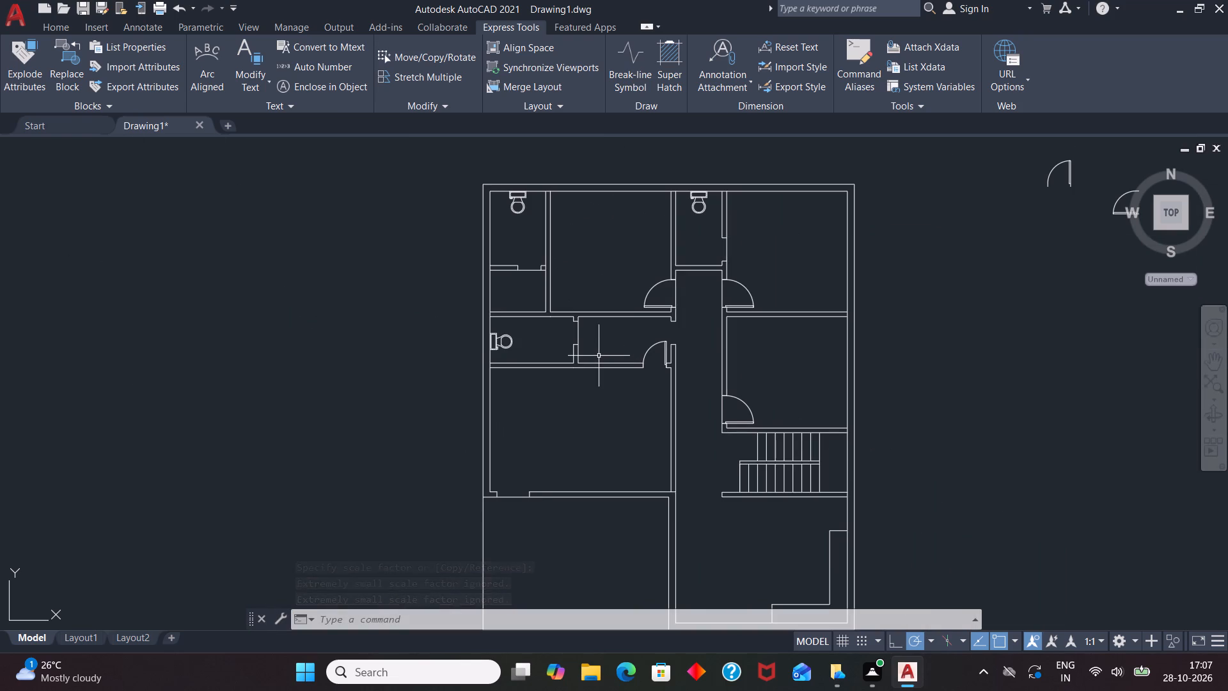
scroll(596, 368, down, 1)
scroll(830, 277, up, 1)
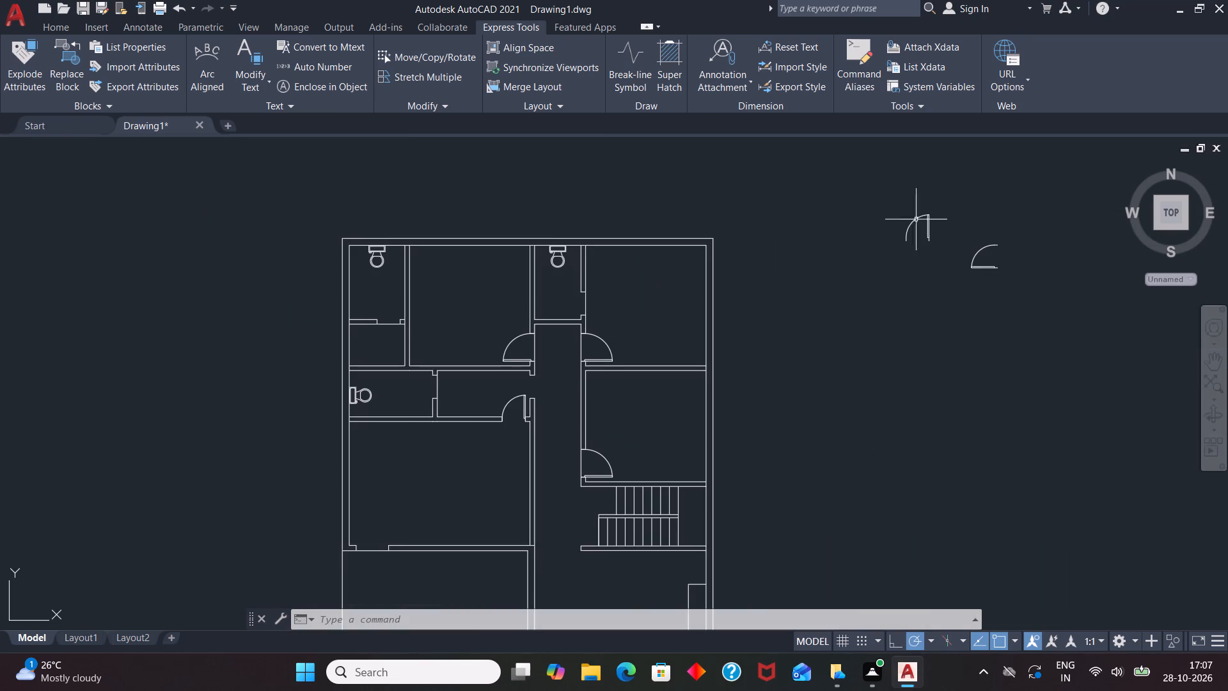
click(924, 215)
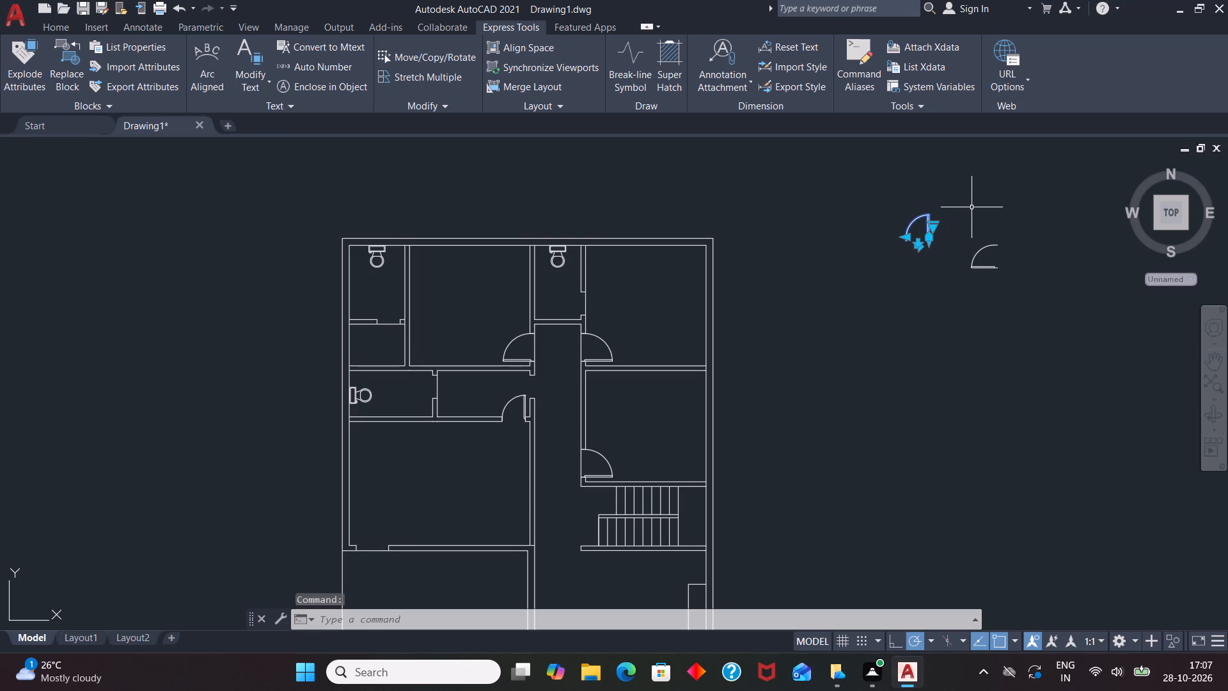
text(RO)
key(Return)
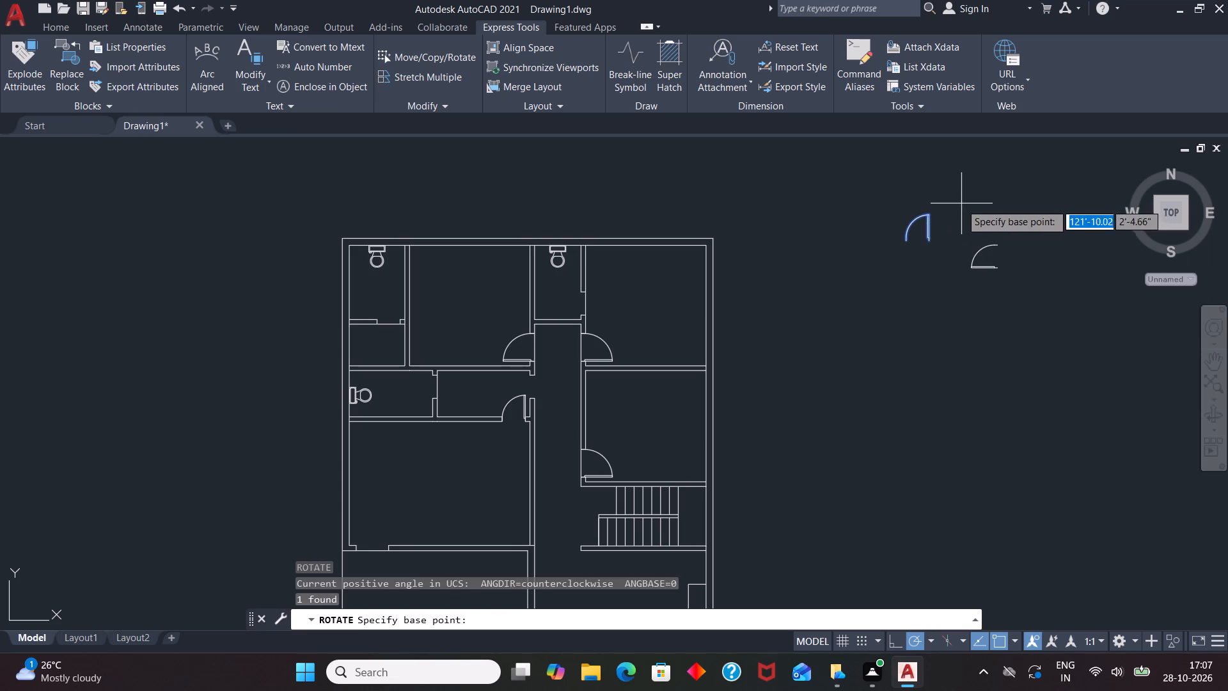
click(933, 246)
click(929, 182)
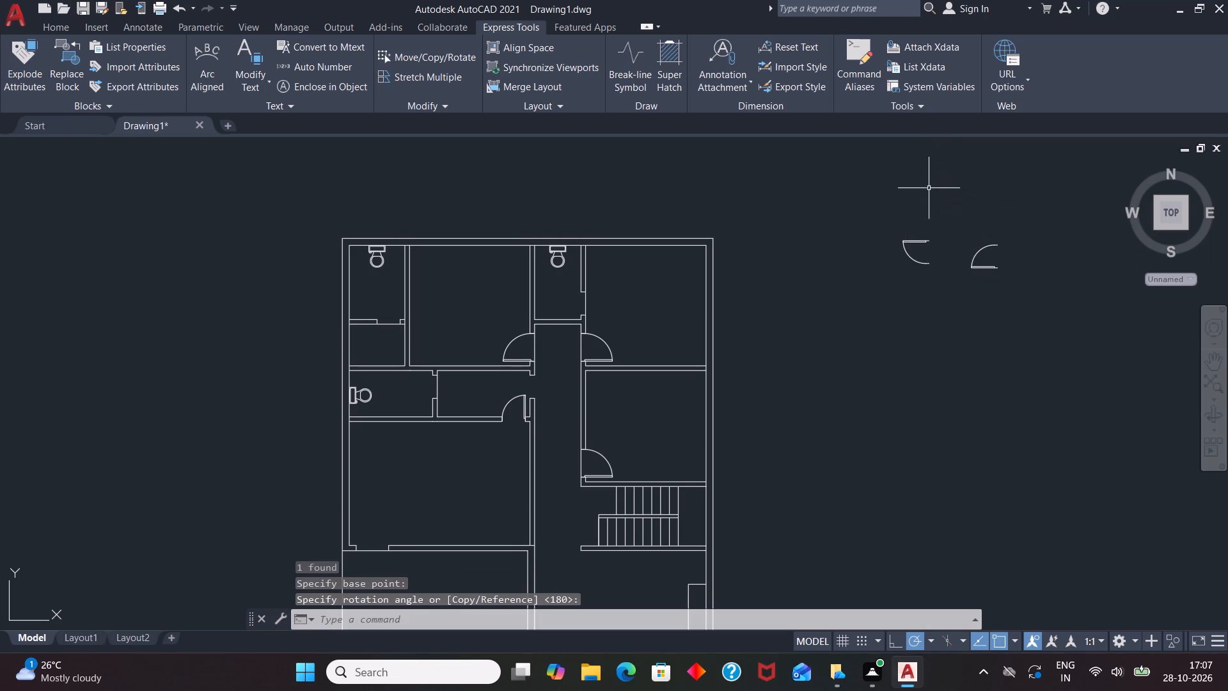
Copy the rotated door by its hinge end to the upper jamb of the middle-left toilet's opening onto the passage.
click(929, 240)
text(CO)
key(Return)
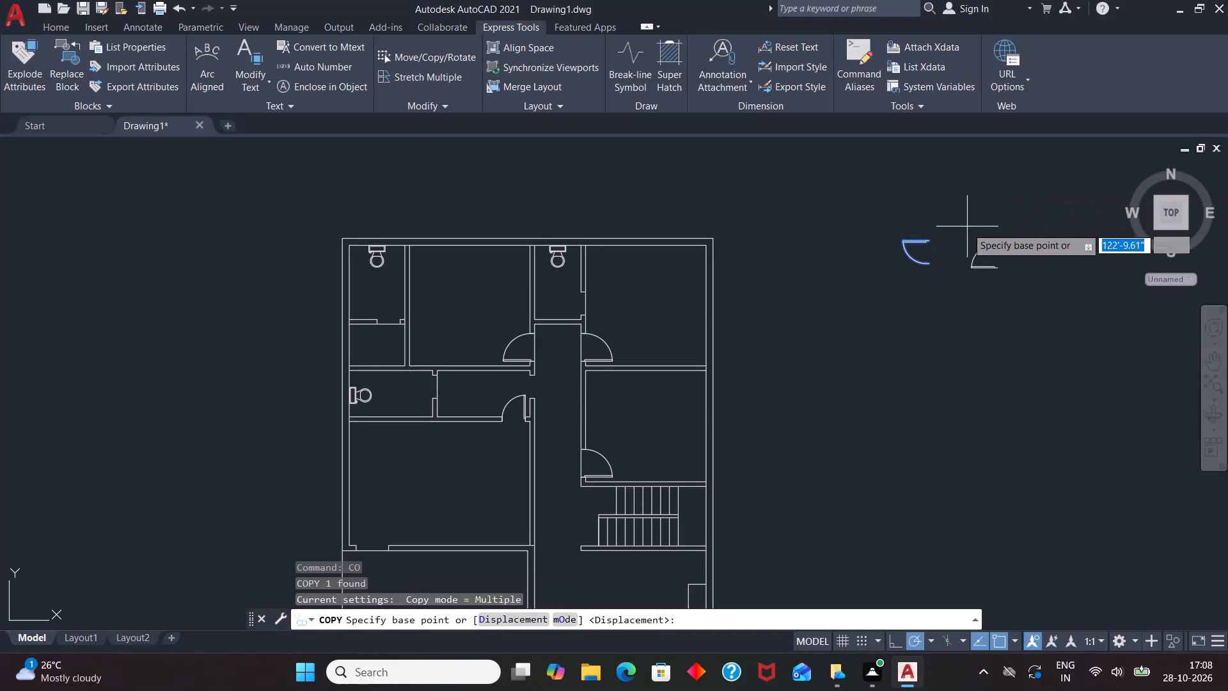
click(936, 240)
scroll(422, 382, up, 2)
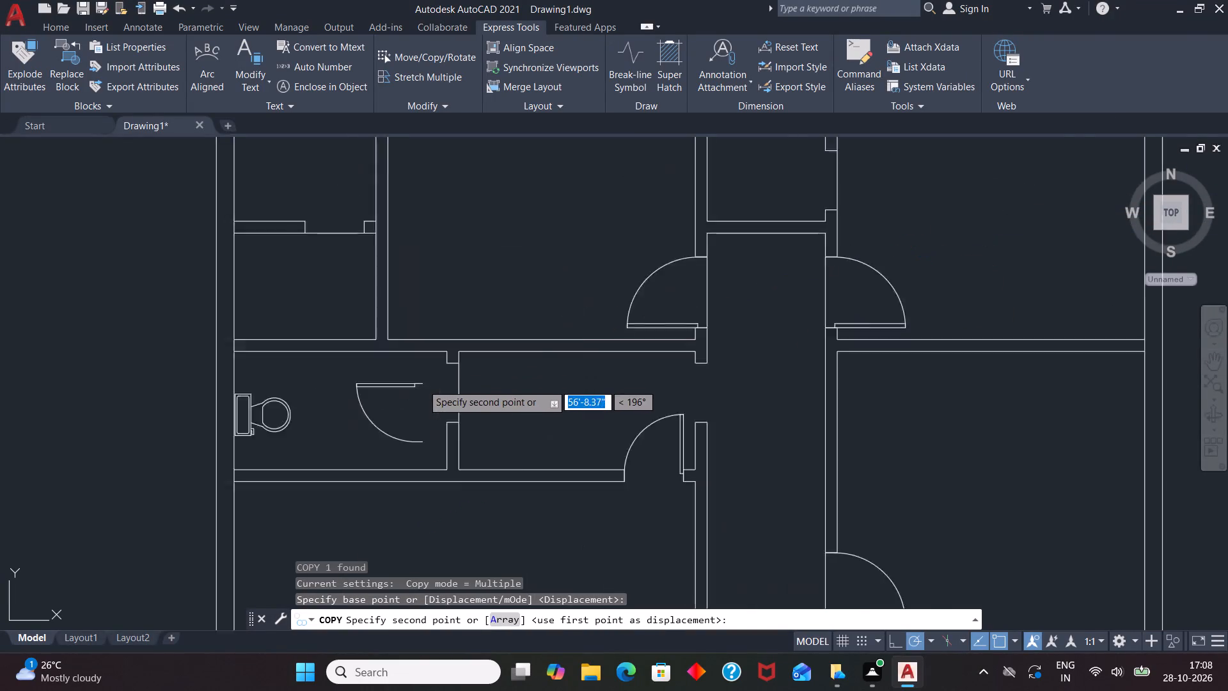
scroll(422, 385, up, 2)
click(510, 332)
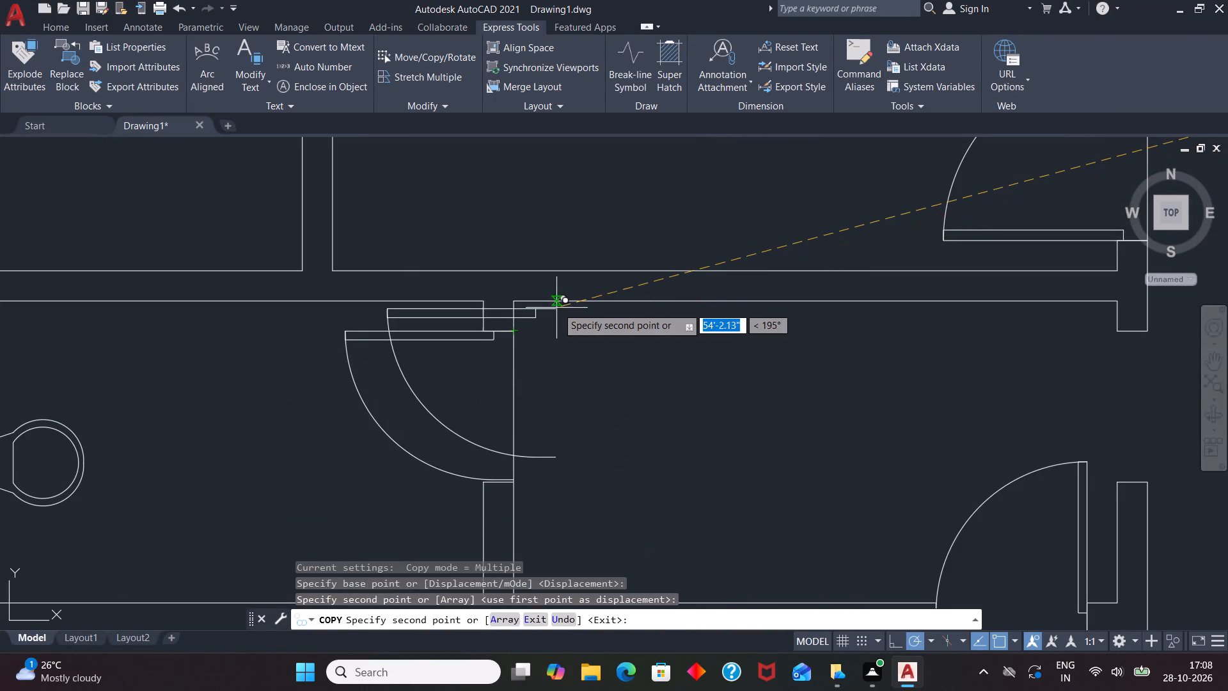
key(space)
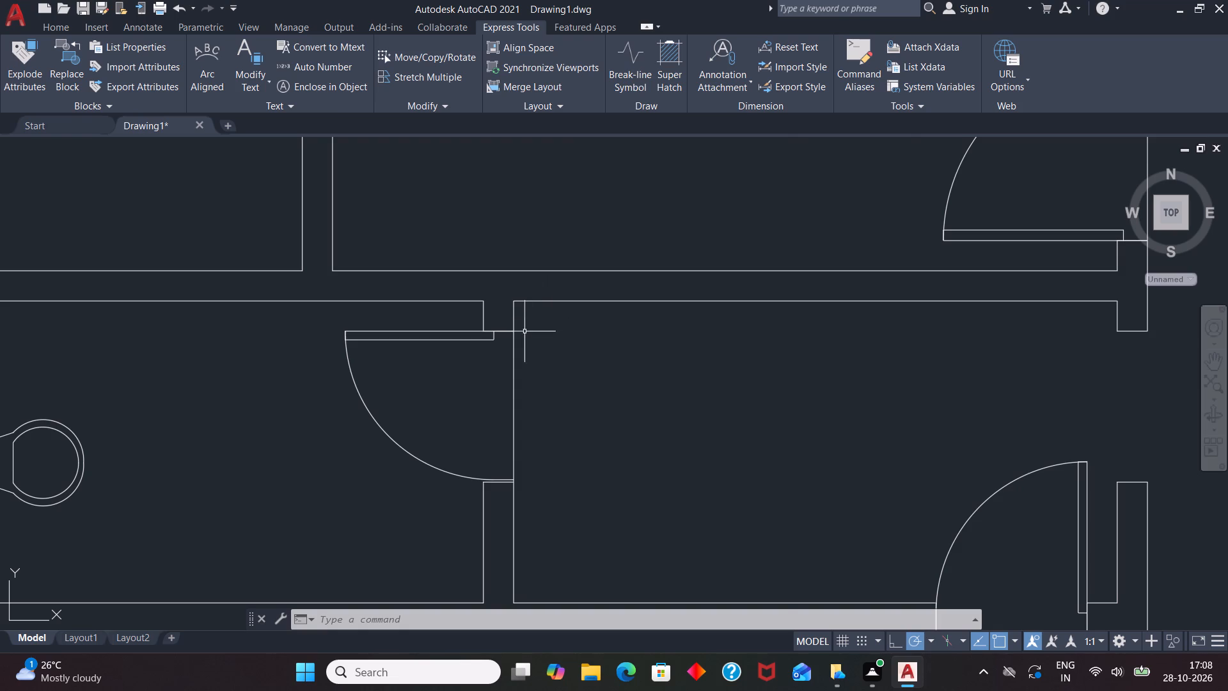
Rotate the left spare door by 270° about its hinge end so the leaf stands vertical above a right-hand hinge.
scroll(547, 345, down, 2)
scroll(644, 285, down, 1)
scroll(604, 340, down, 2)
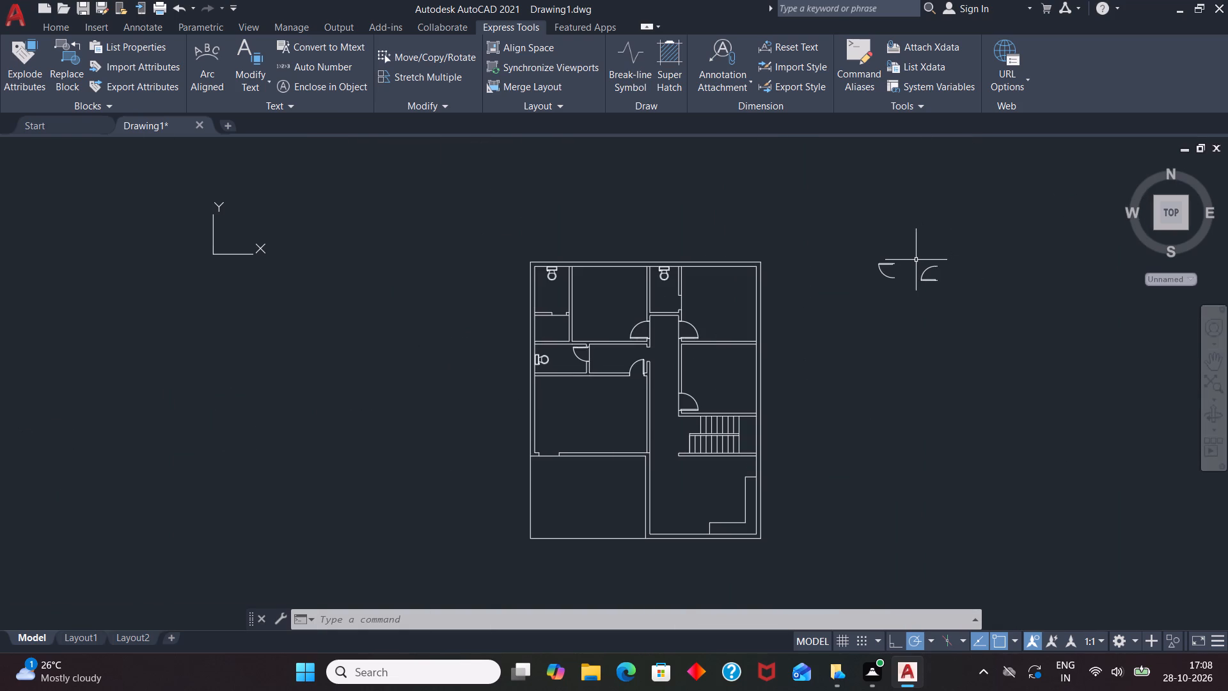
click(893, 266)
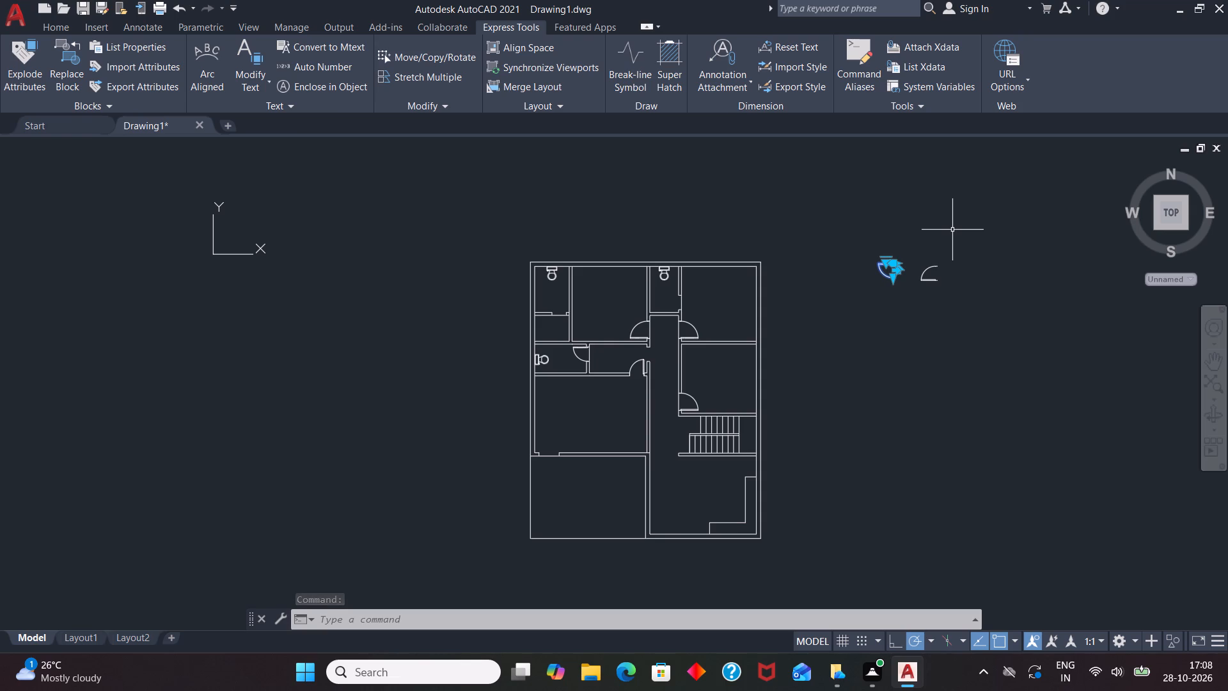
text(RO)
key(Return)
click(902, 265)
click(895, 308)
Copy the rotated door by its hinge end to the right jamb of the opening in the upper-left toilet's bottom wall.
click(897, 259)
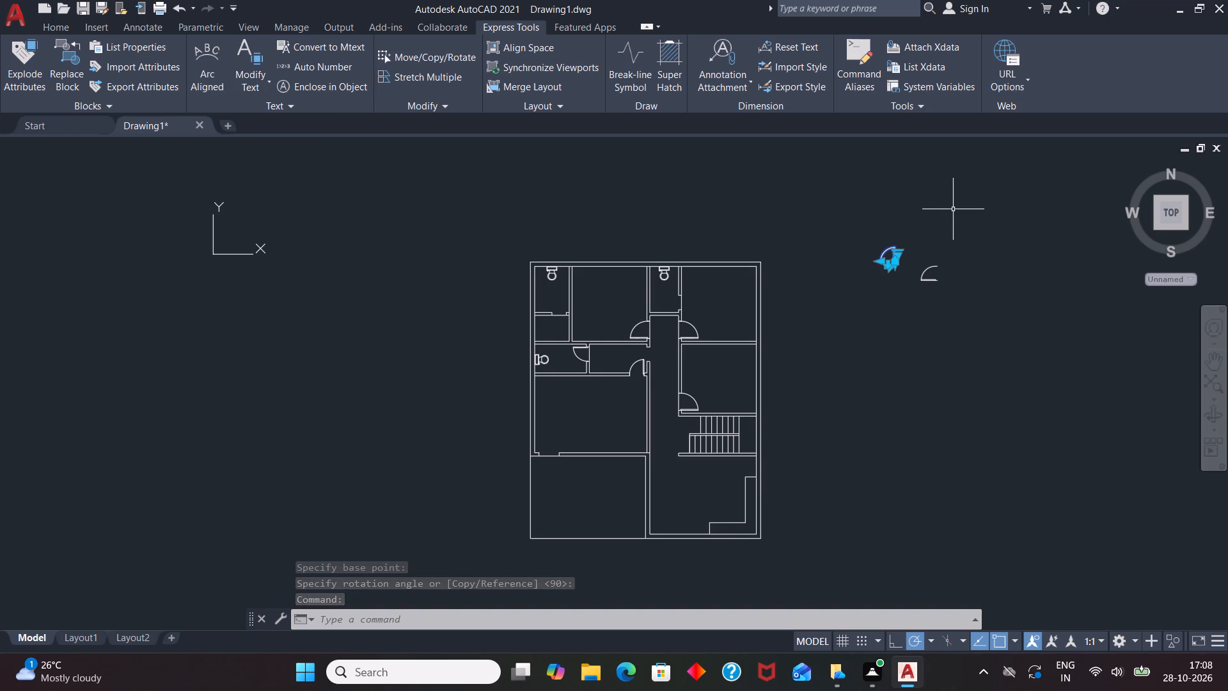
text(CO)
key(Return)
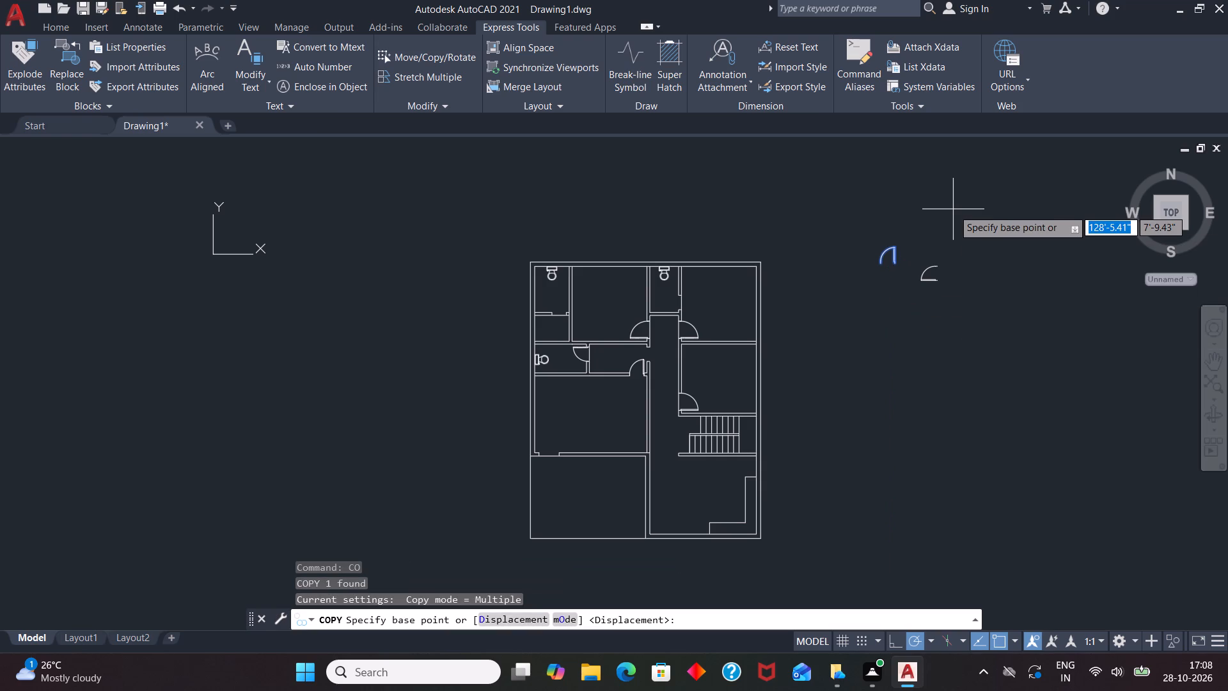
click(901, 266)
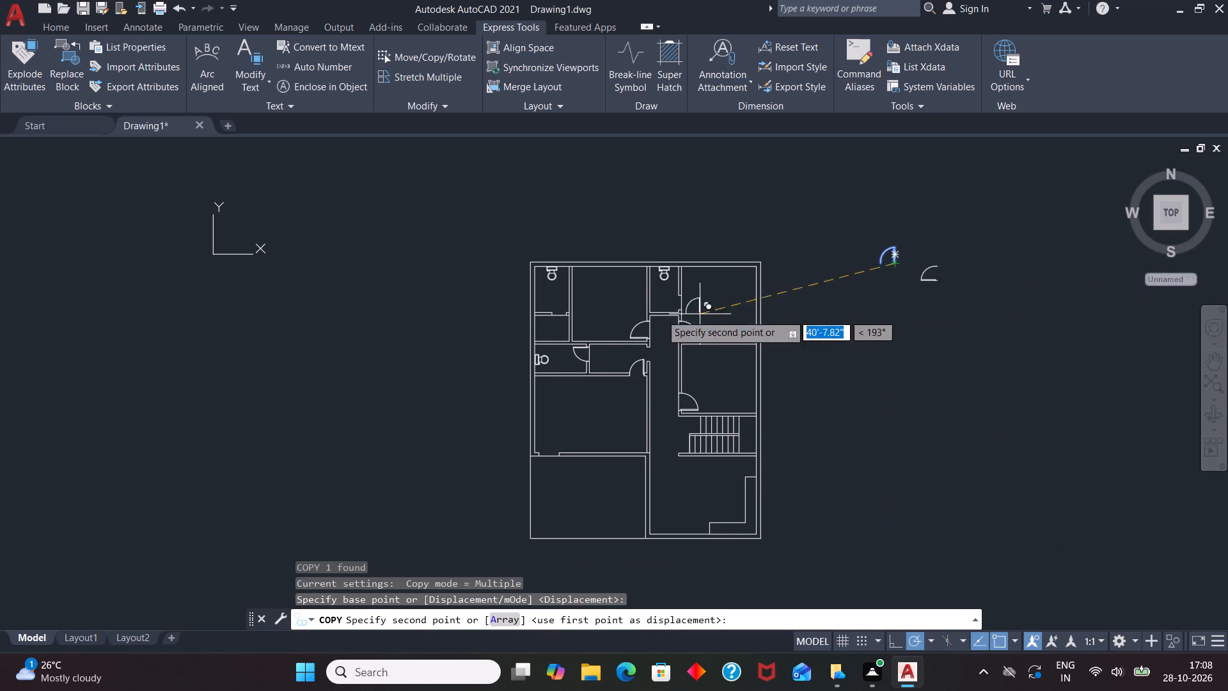
scroll(567, 294, up, 5)
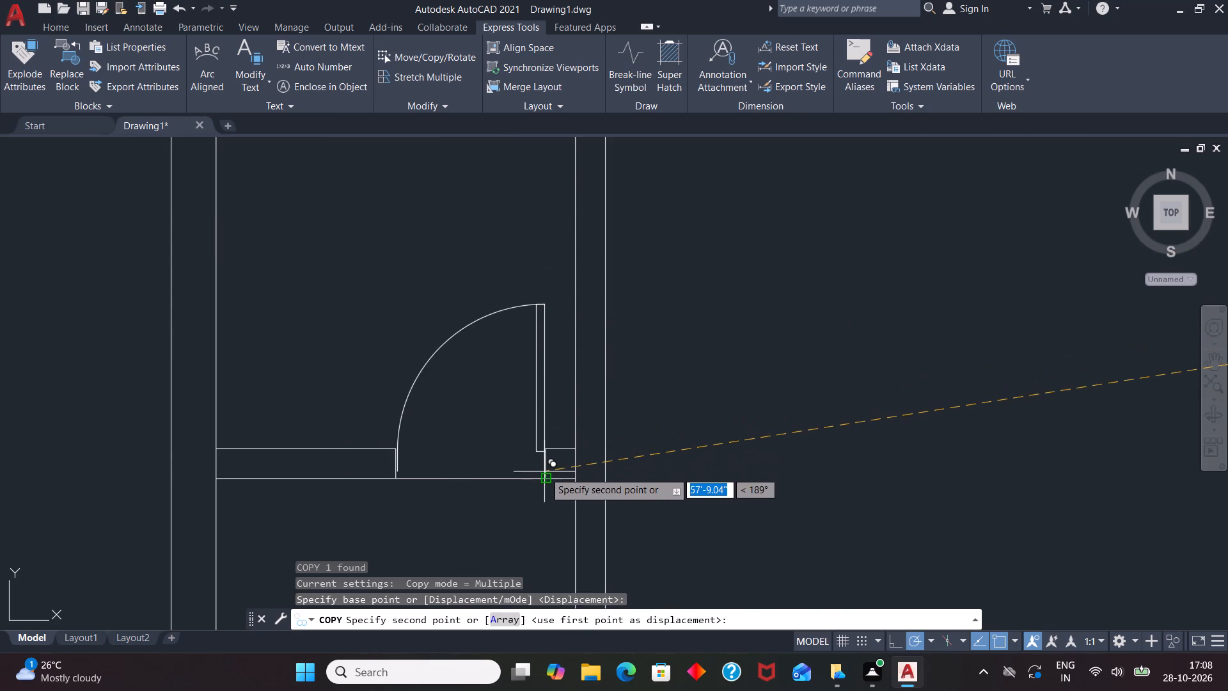
double_click(544, 472)
scroll(676, 289, down, 2)
key(space)
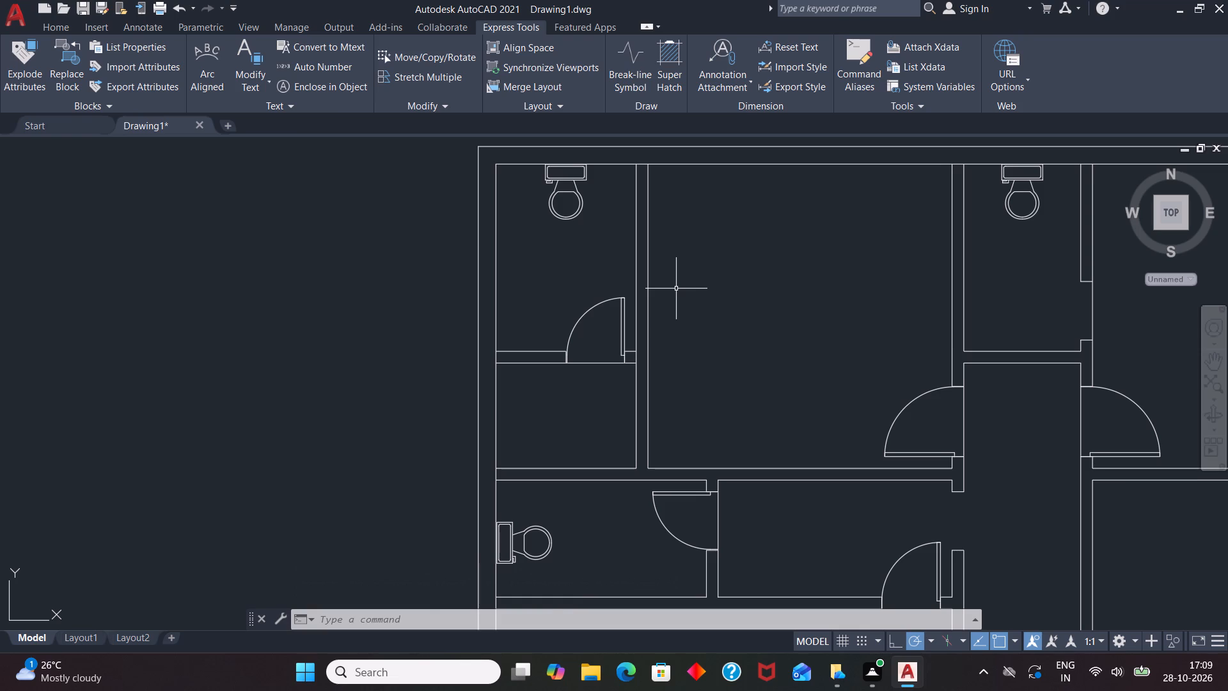
Delete the door from the opening in the bottom wall of the passage beside the middle-left toilet.
scroll(676, 289, down, 1)
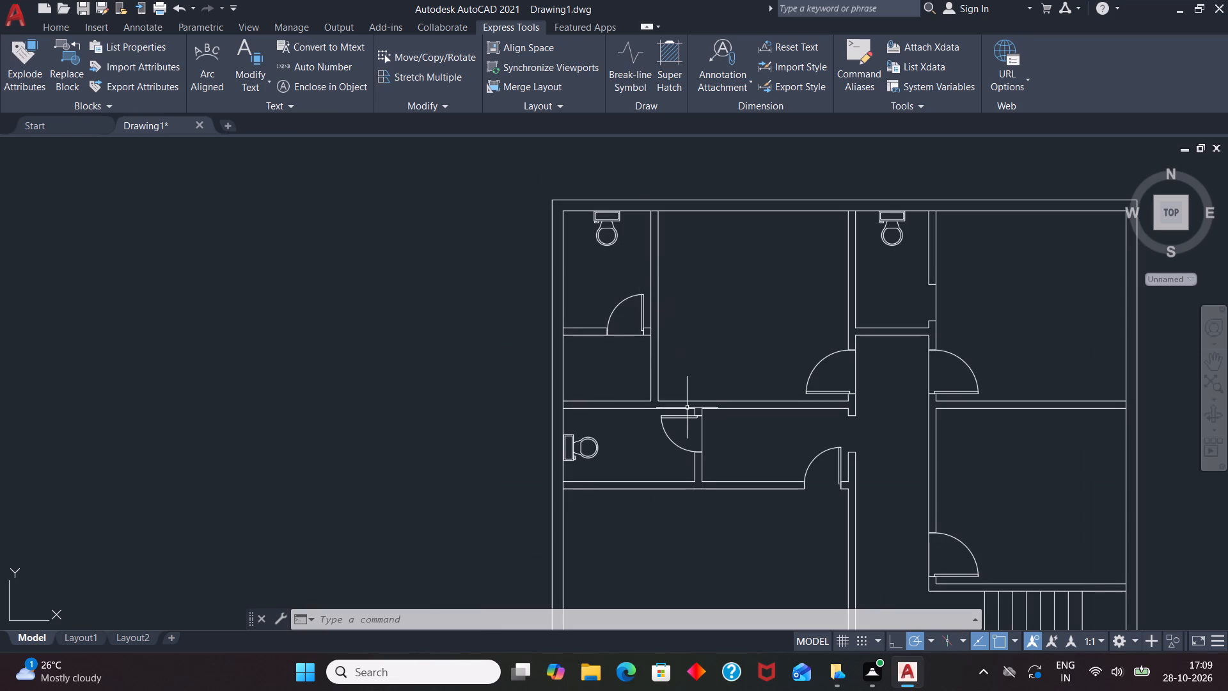
scroll(681, 425, up, 1)
scroll(620, 345, up, 1)
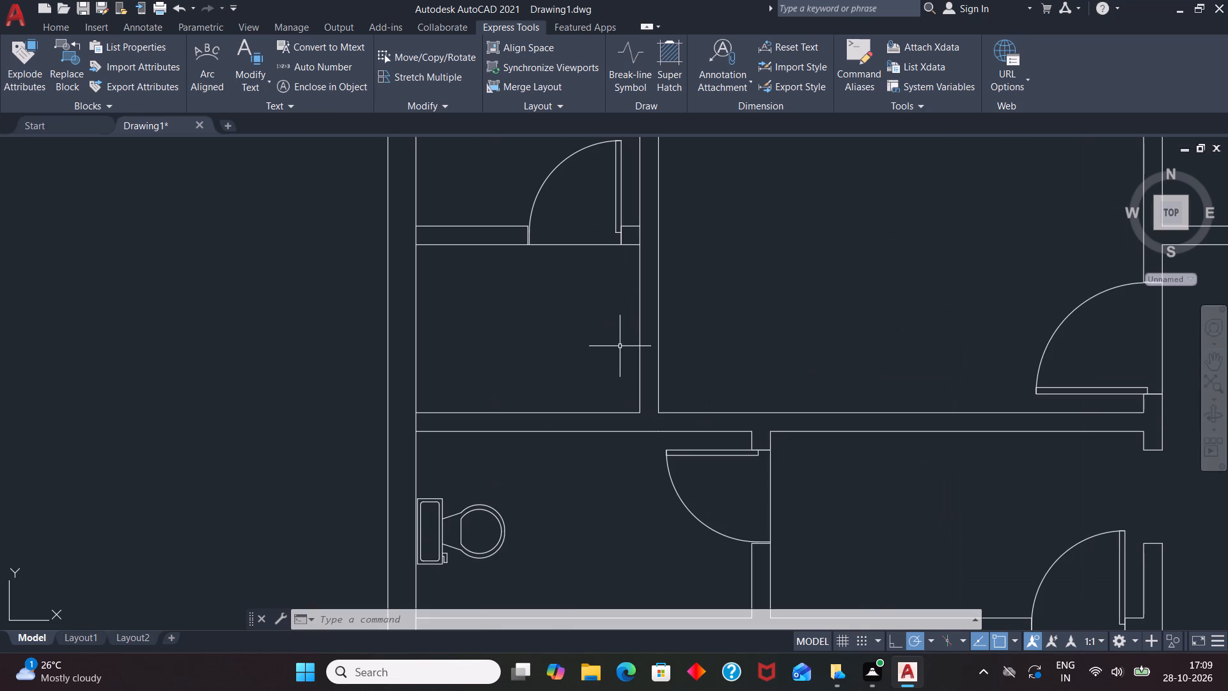
scroll(665, 255, down, 3)
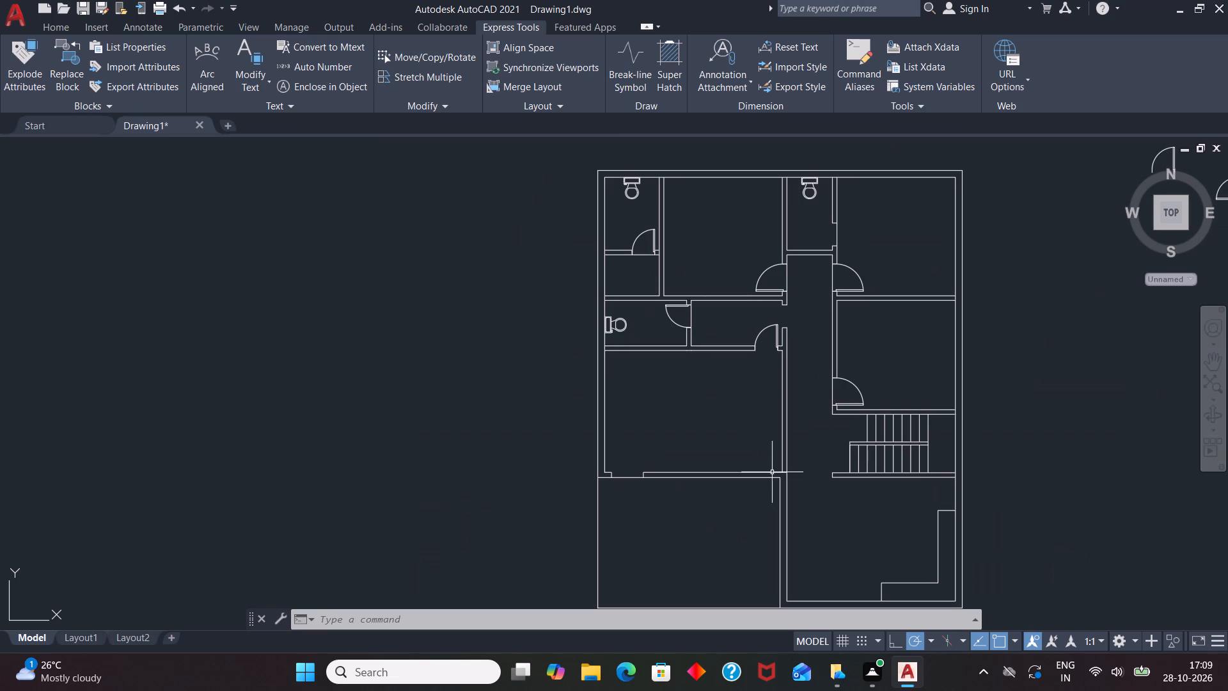
scroll(769, 351, up, 2)
click(787, 298)
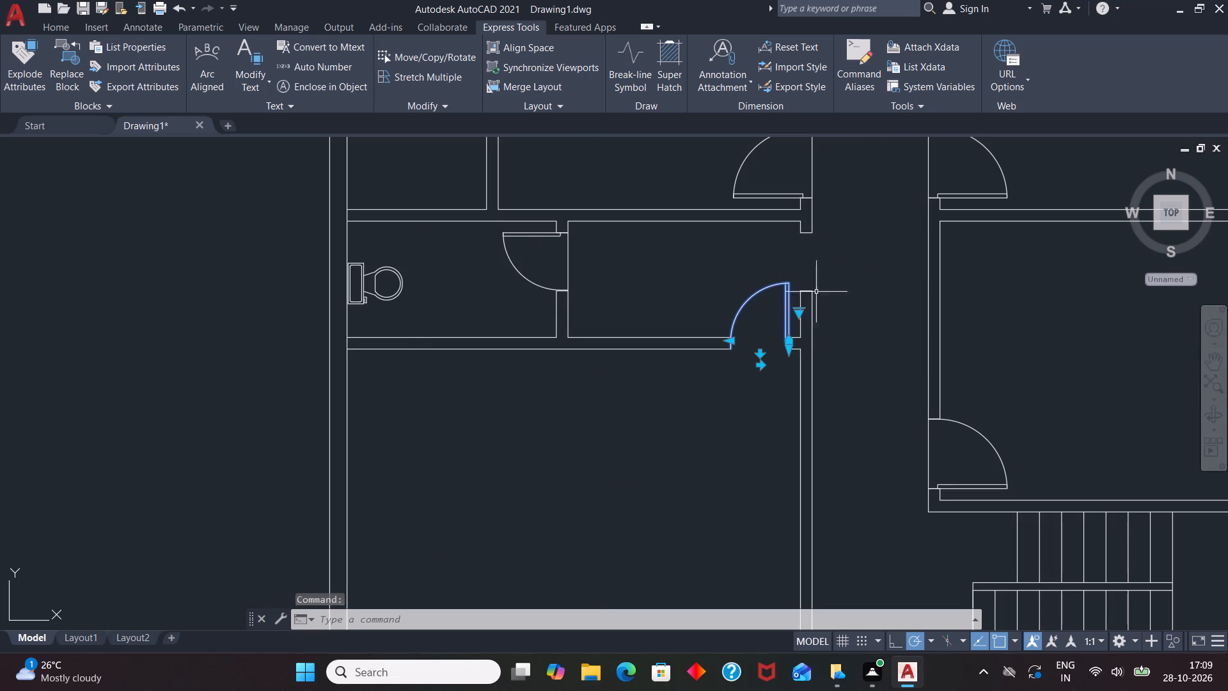
key(Delete)
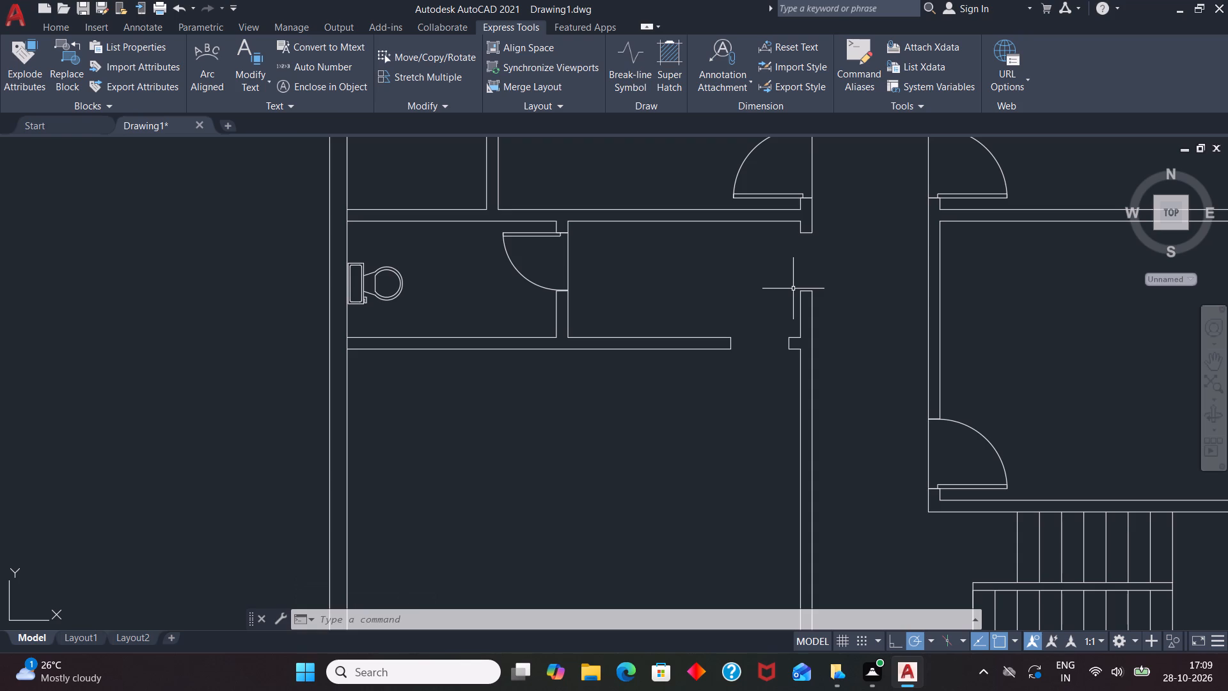
Rotate the right spare door by 270° about its hinge end so the leaf stands vertical above a left-hand hinge.
scroll(745, 339, down, 2)
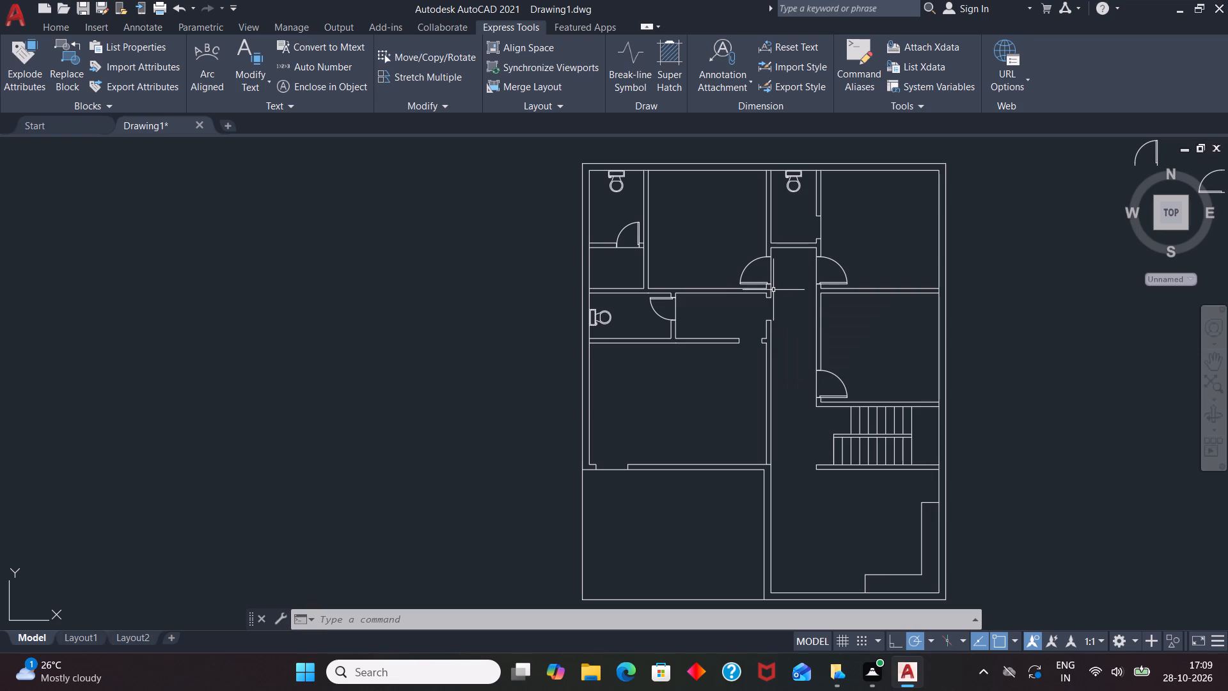
scroll(743, 281, down, 1)
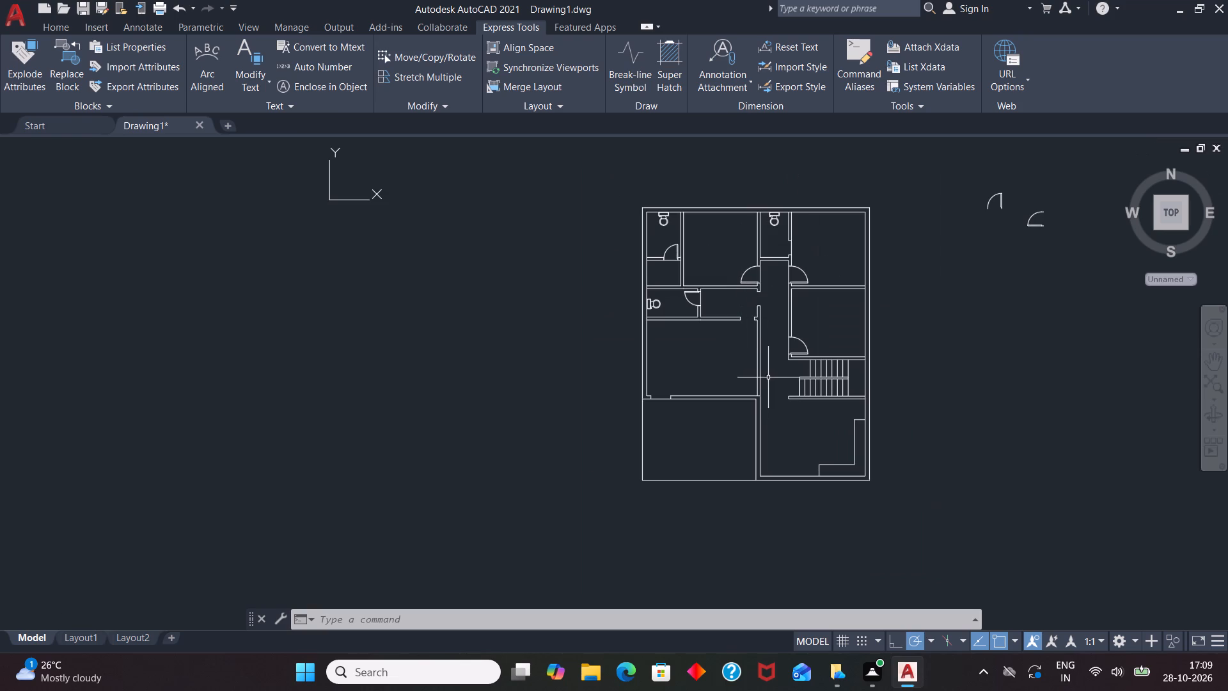
click(1031, 225)
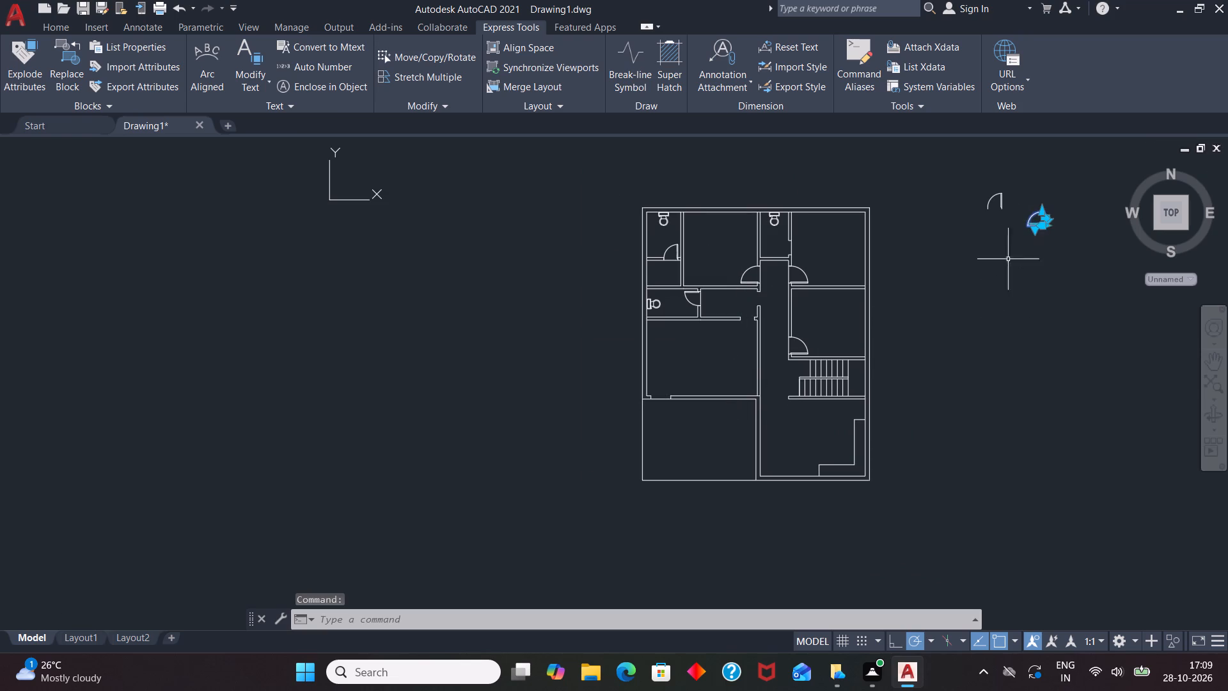
scroll(939, 354, down, 1)
text(RO)
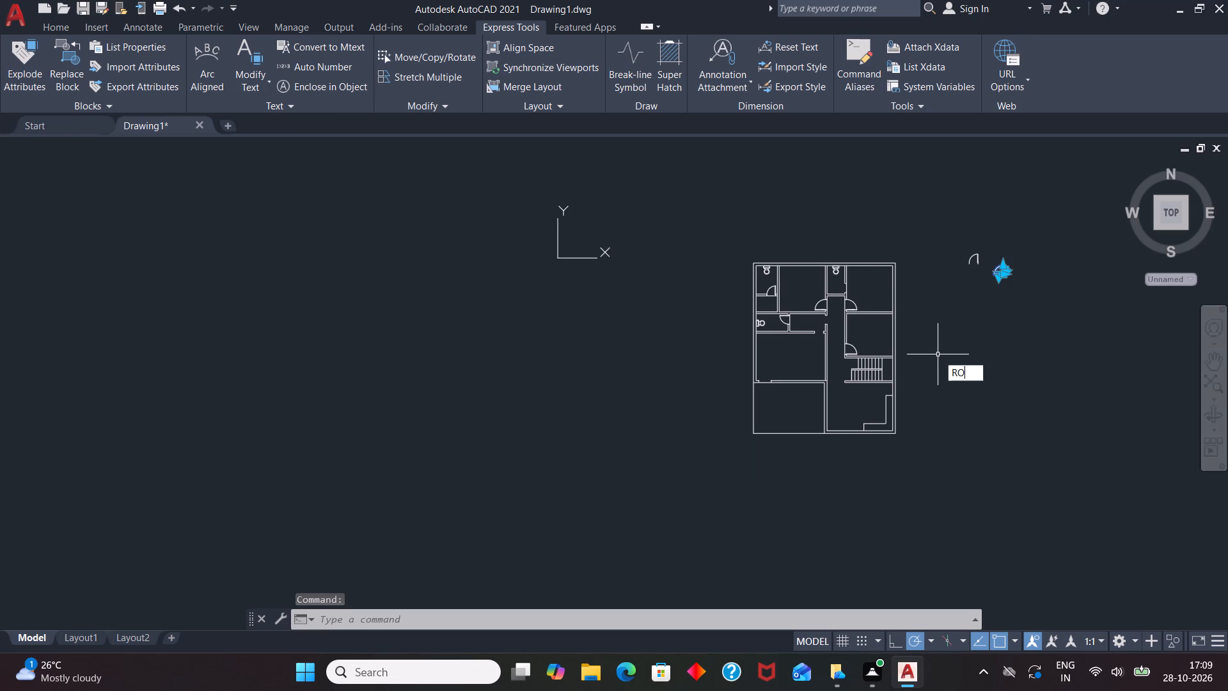
key(Return)
drag(1009, 271, 1011, 278)
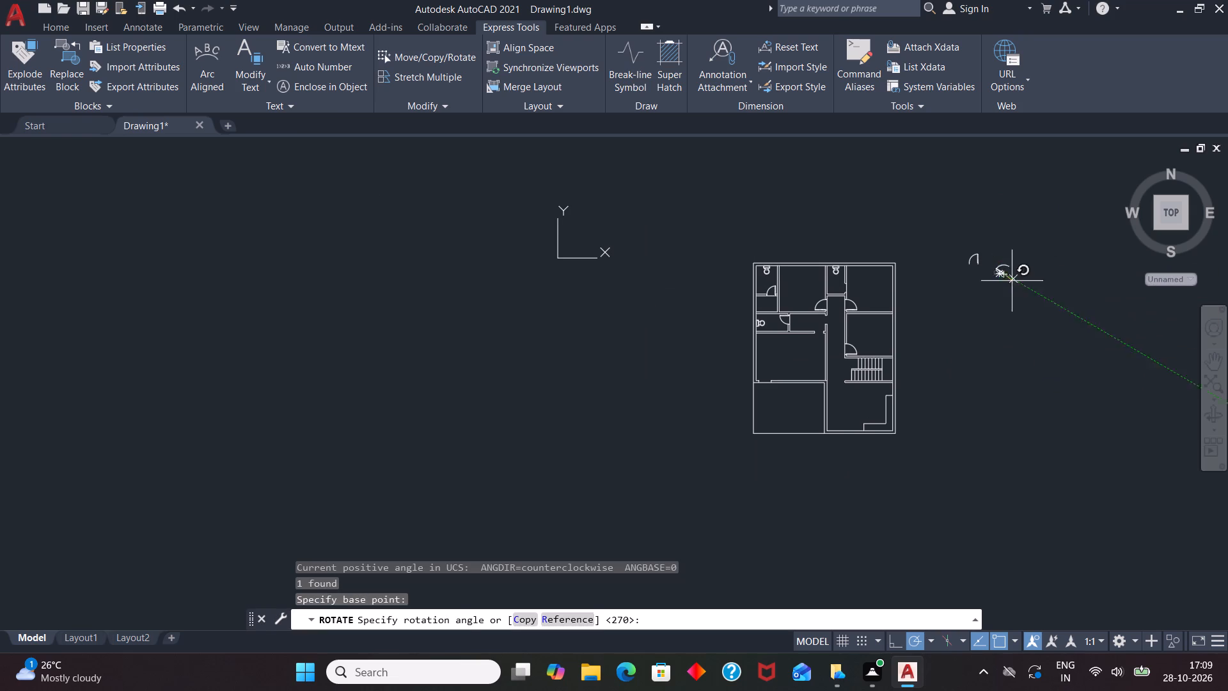
click(996, 357)
Copy the rotated door by its hinge end to the left jamb of the opening in the large lower-left room's bottom wall.
click(1003, 267)
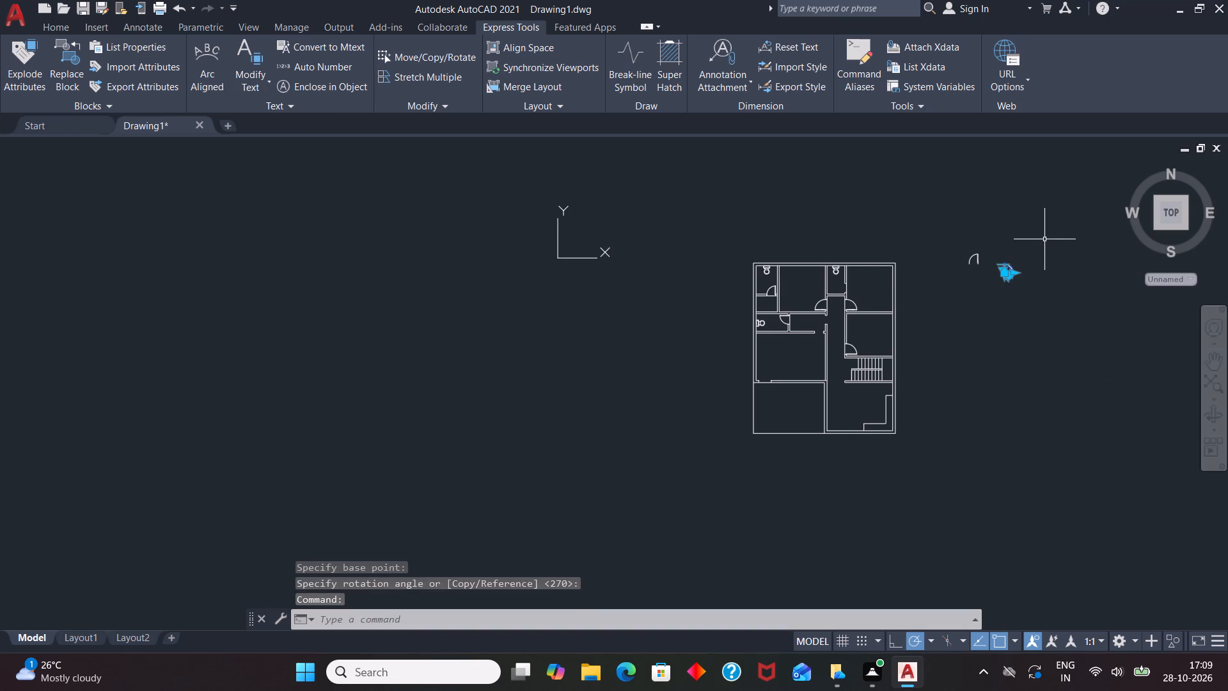
text(CO)
key(Return)
click(1008, 281)
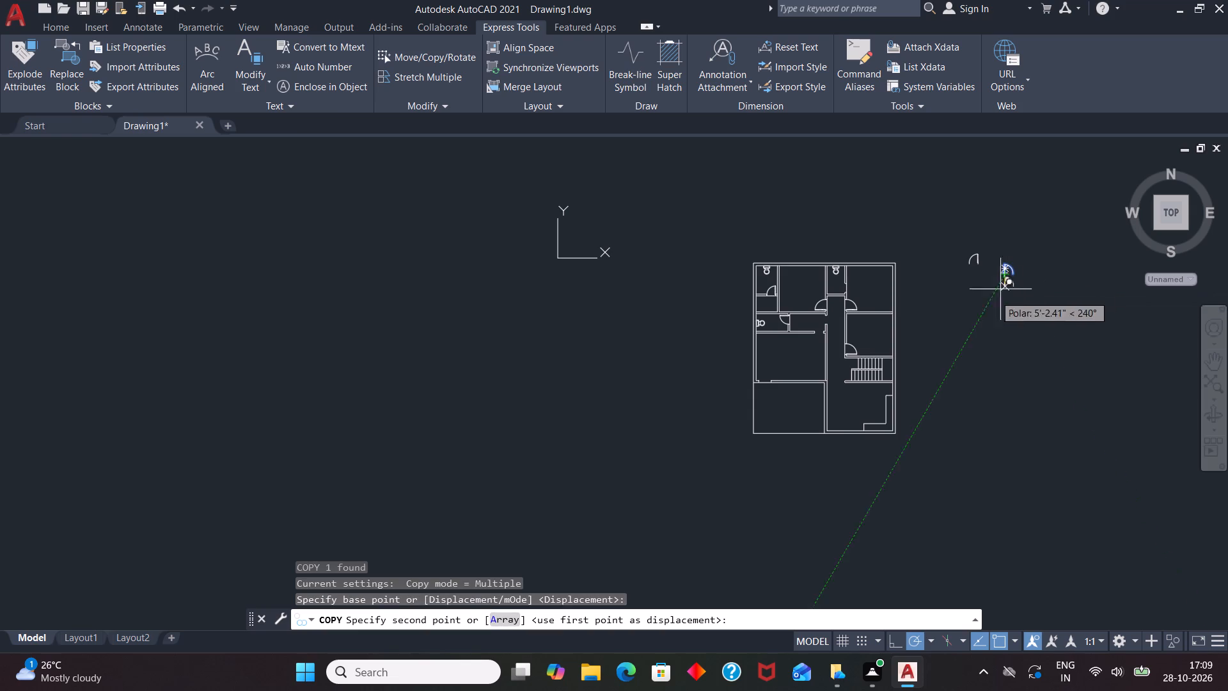
scroll(743, 383, up, 4)
scroll(852, 361, up, 3)
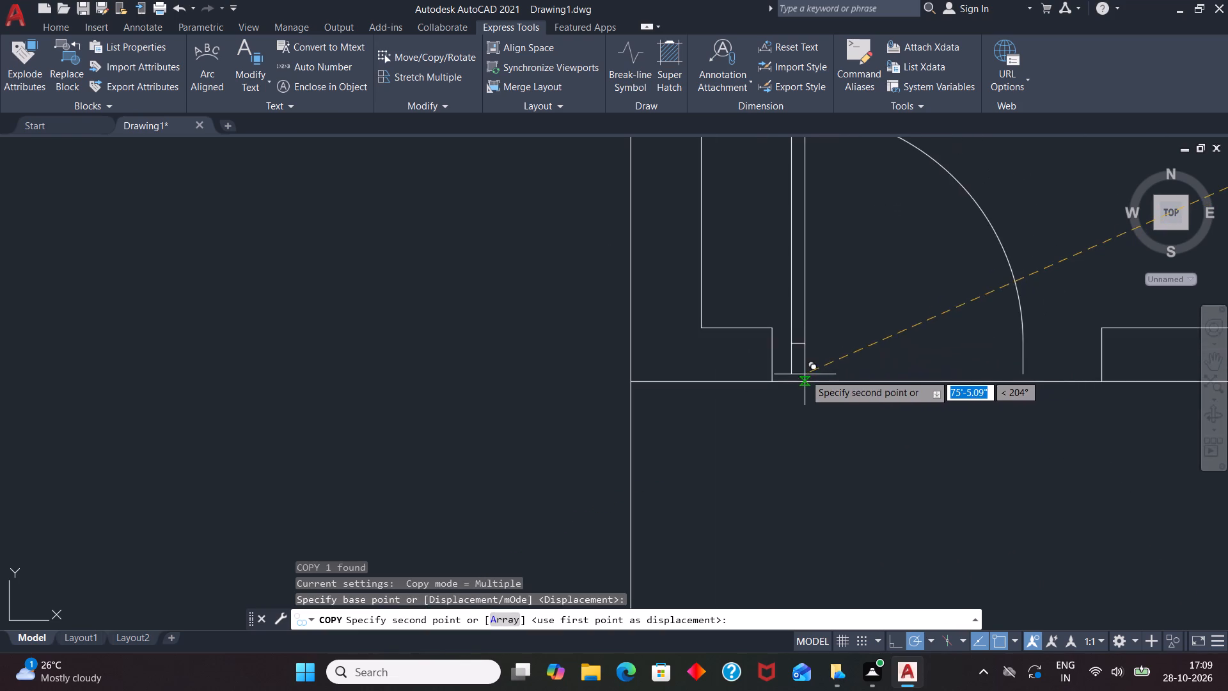
double_click(786, 381)
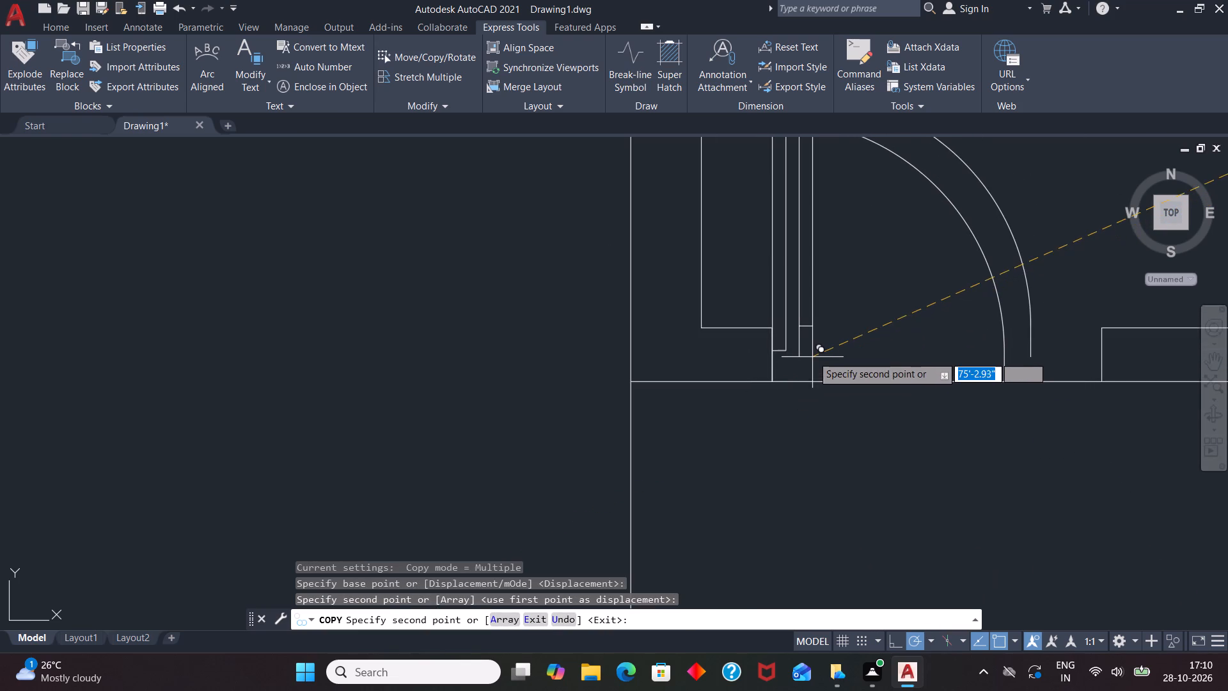
key(space)
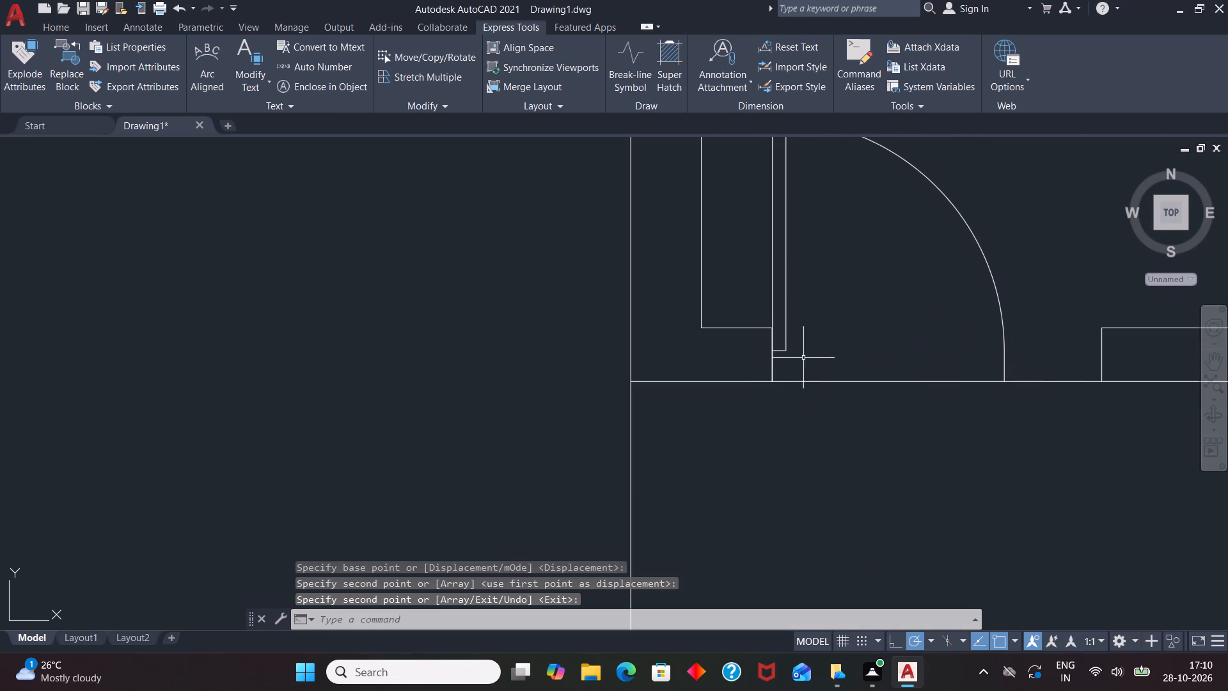
Scale the copied door up about its hinge end so its swing spans the full opening between the jambs.
click(789, 349)
click(778, 349)
scroll(653, 429, down, 1)
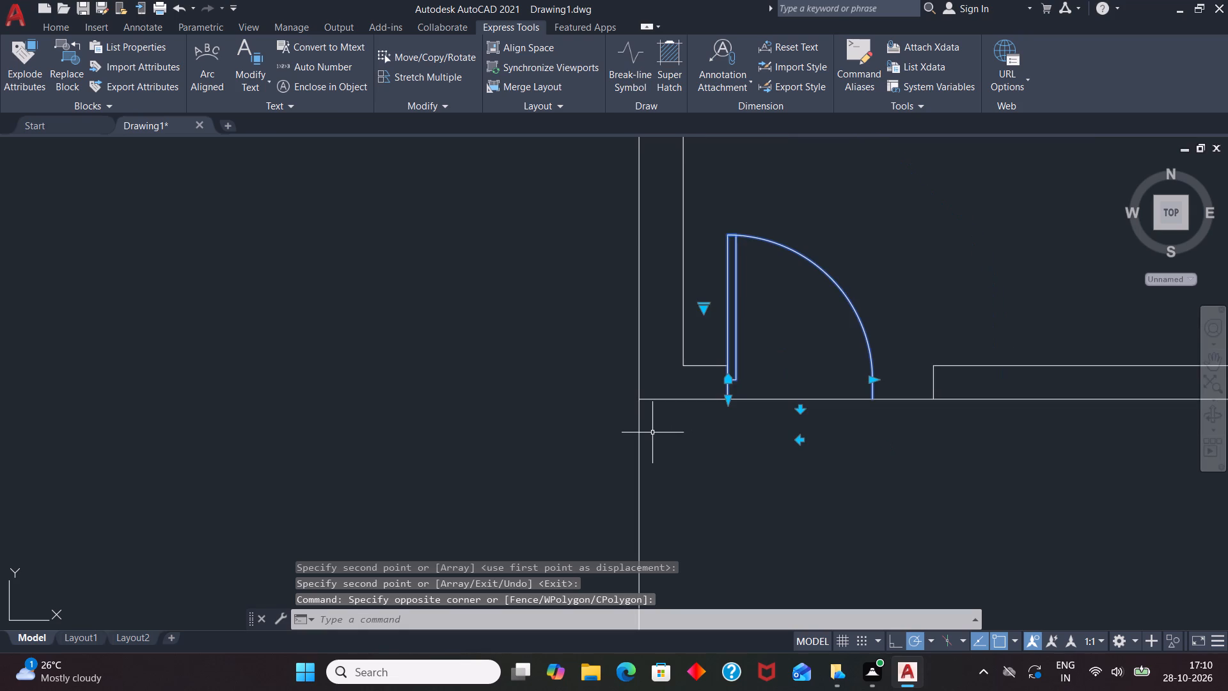
text(SC)
key(Return)
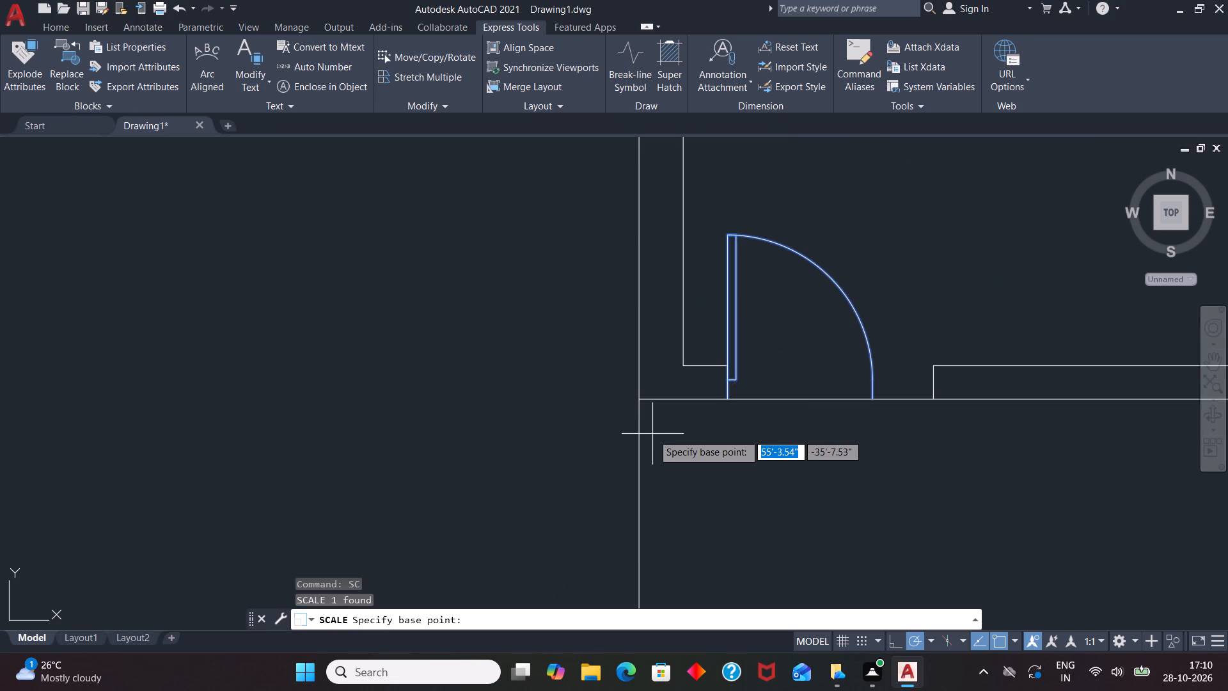
click(729, 399)
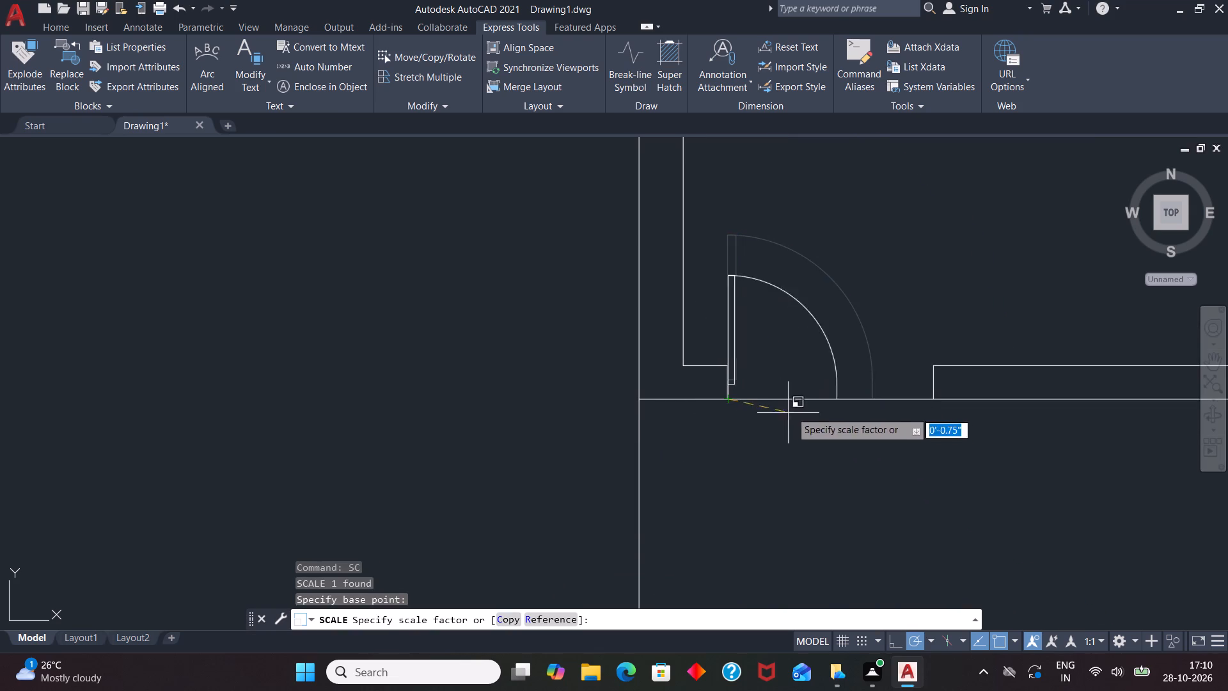
click(843, 386)
Rotate the right spare door by 90° about the leaf's free end so the leaf lies horizontal with the arc above.
scroll(757, 426, down, 2)
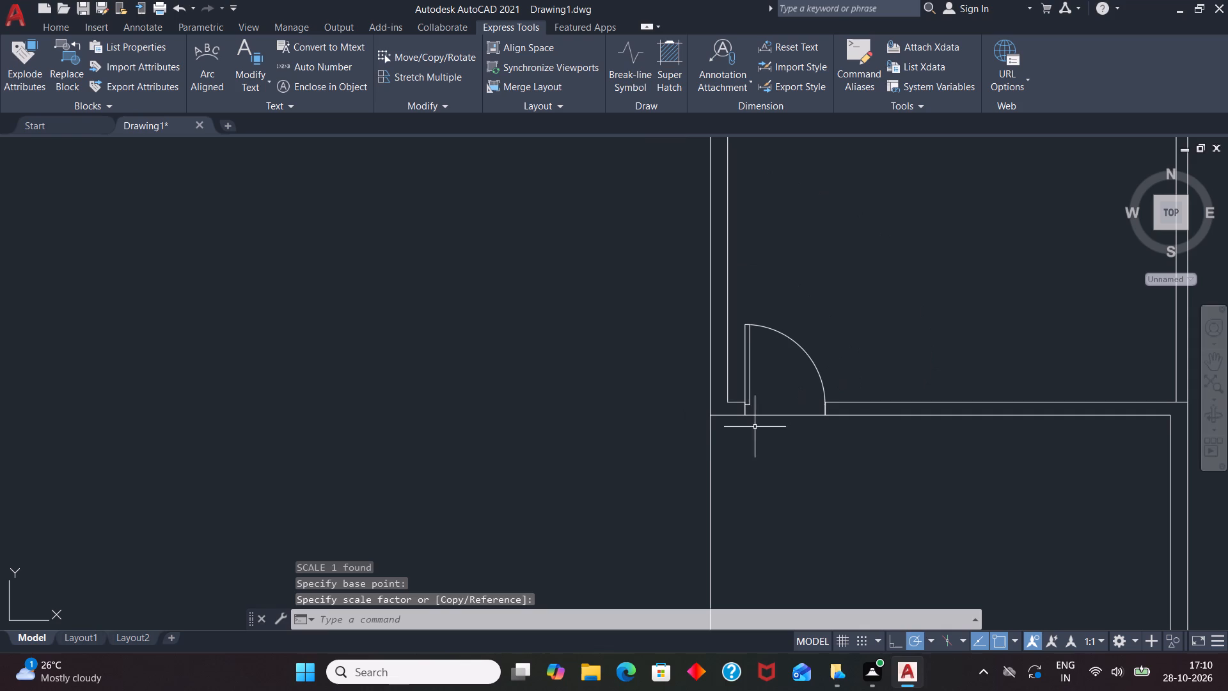
scroll(634, 414, down, 2)
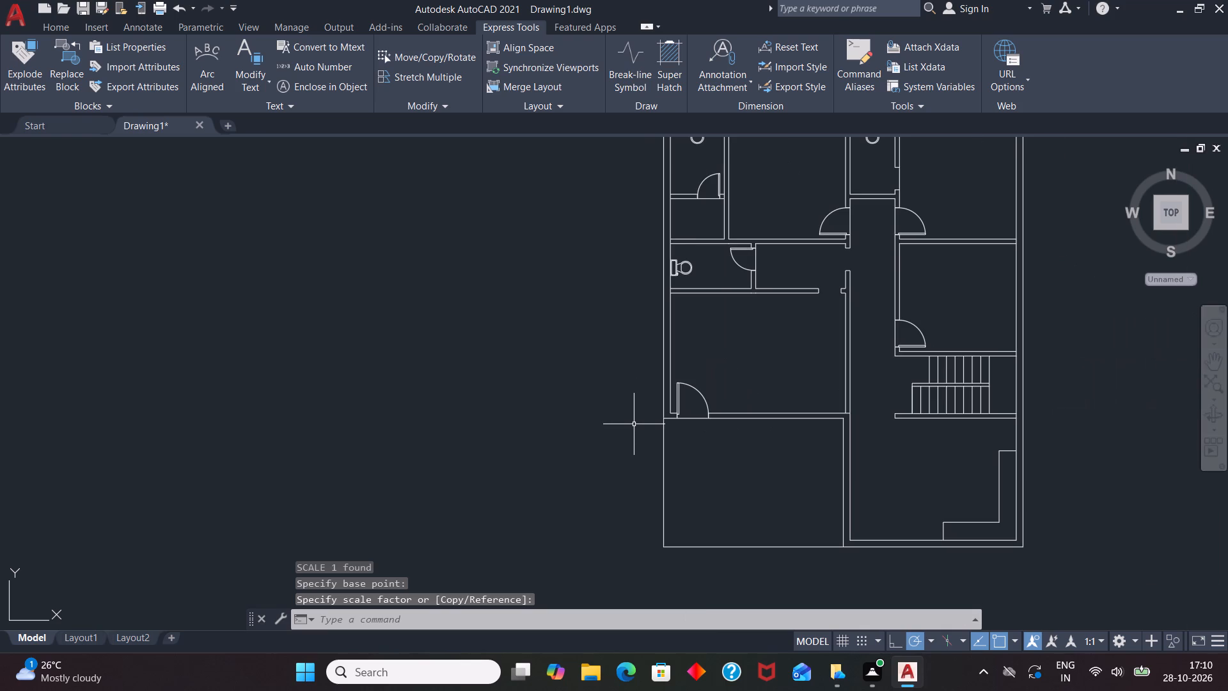
scroll(625, 434, down, 1)
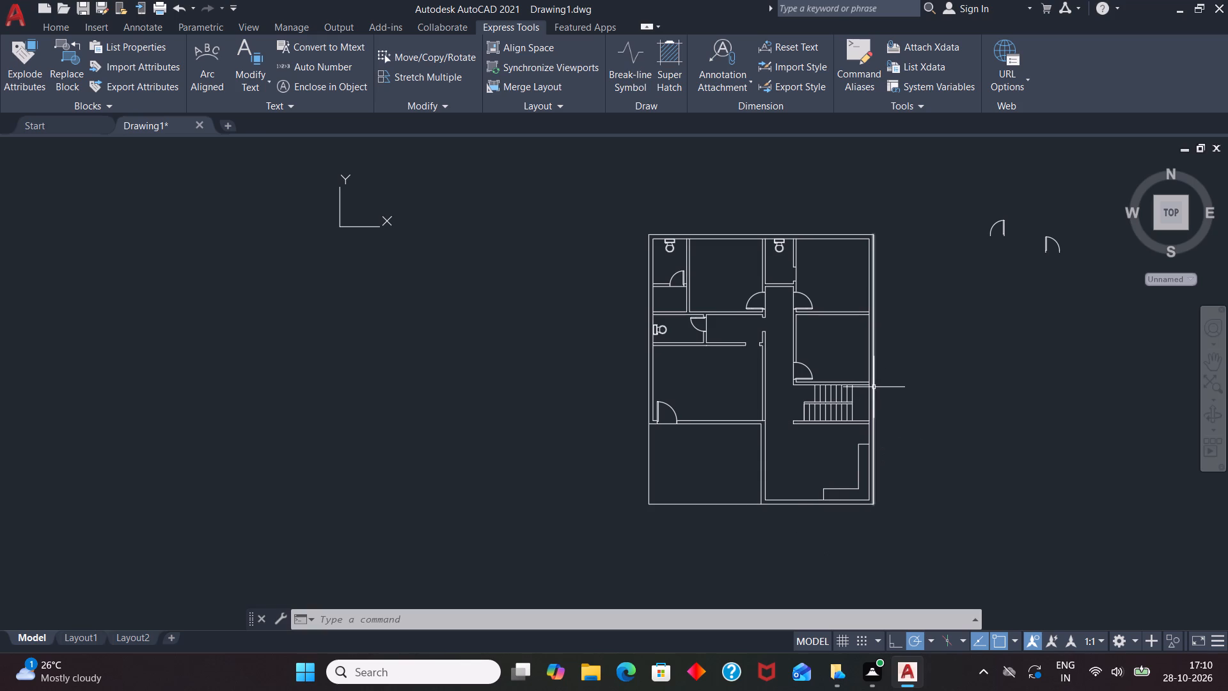
click(1048, 244)
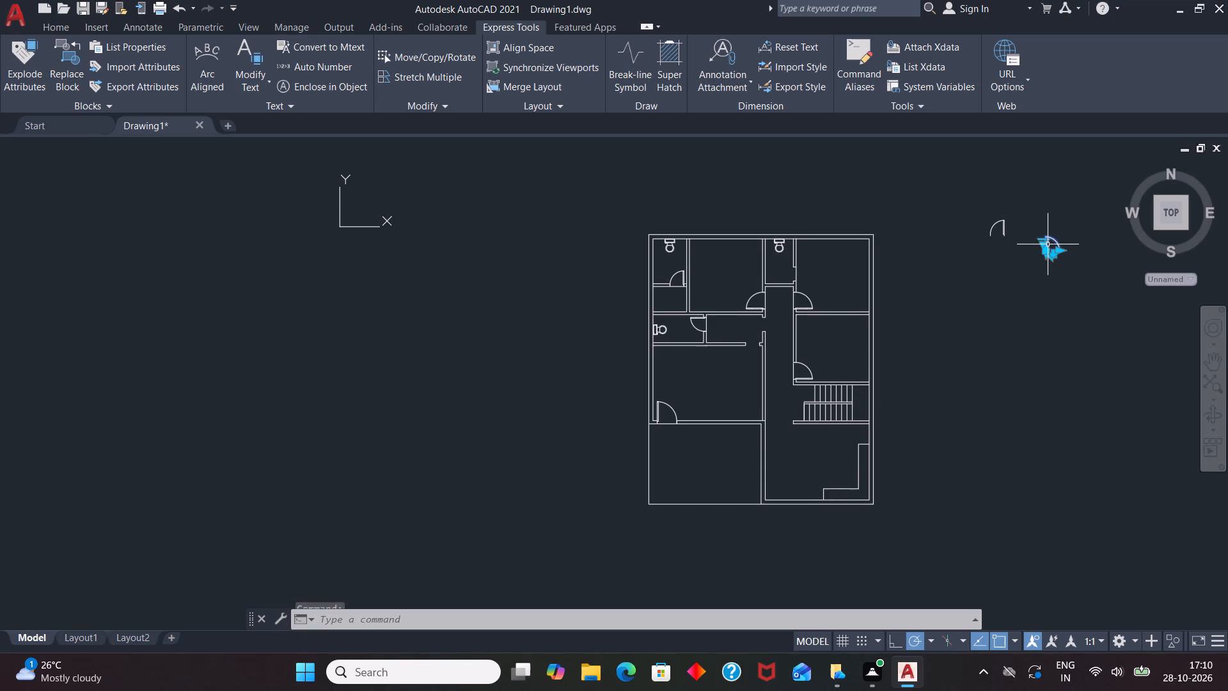
scroll(854, 438, down, 1)
scroll(1007, 327, up, 2)
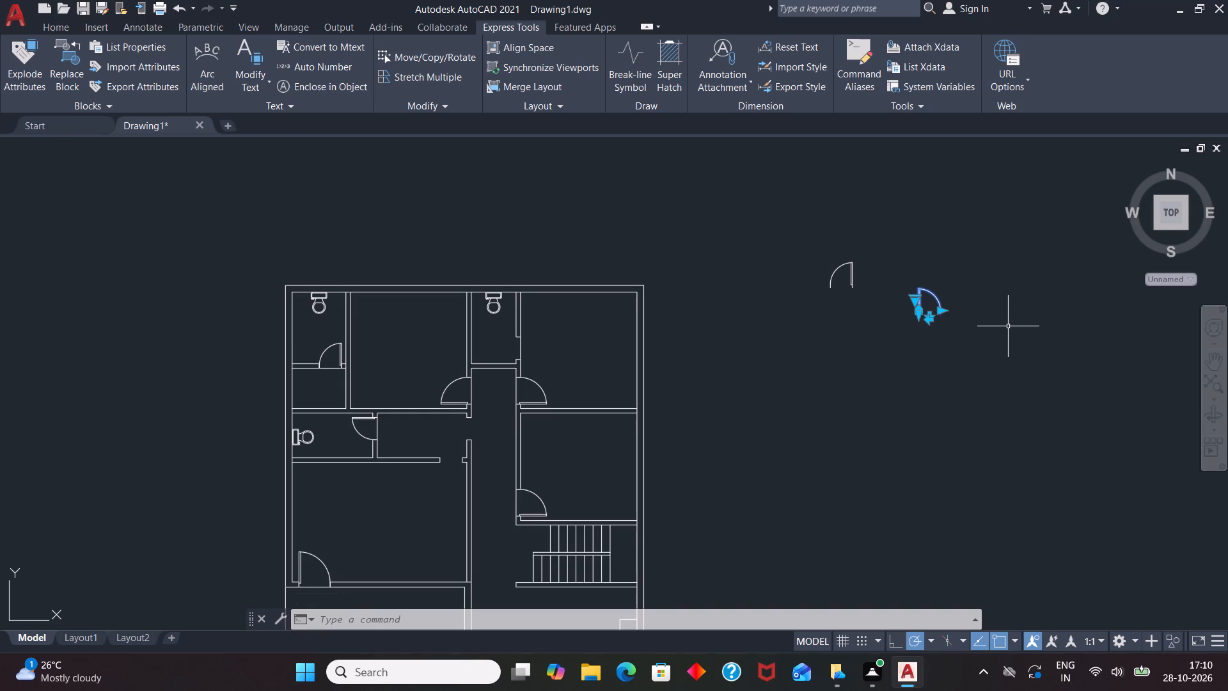
text(RO)
key(Return)
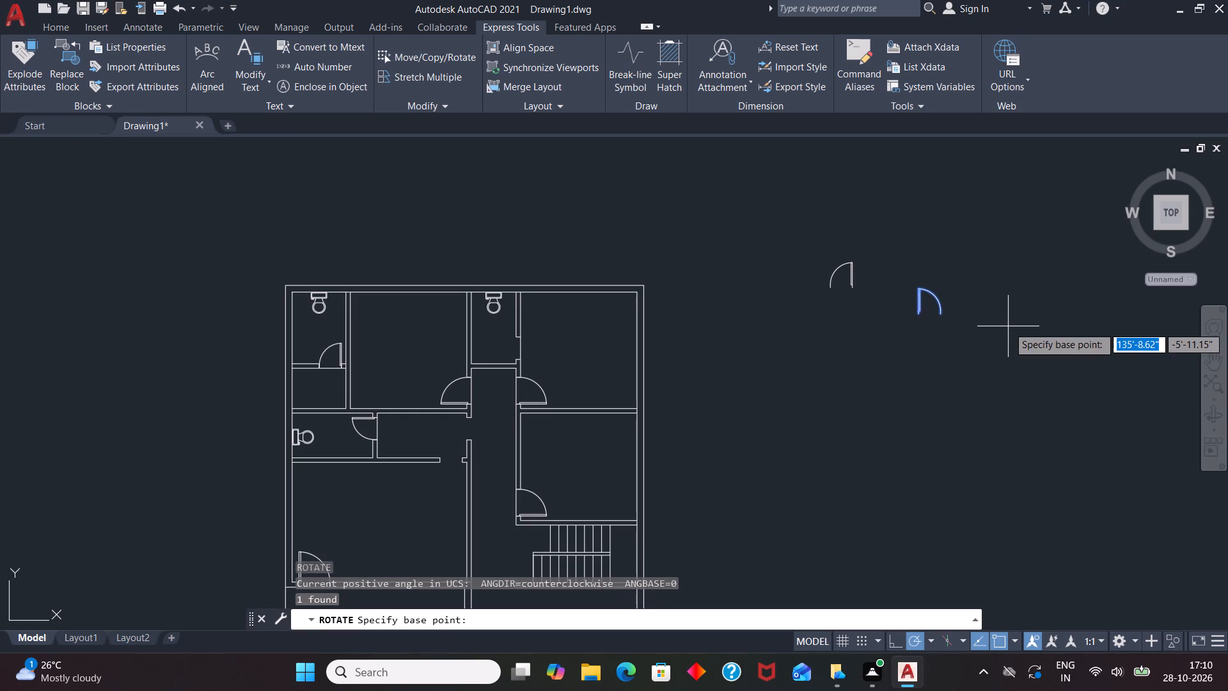
click(926, 292)
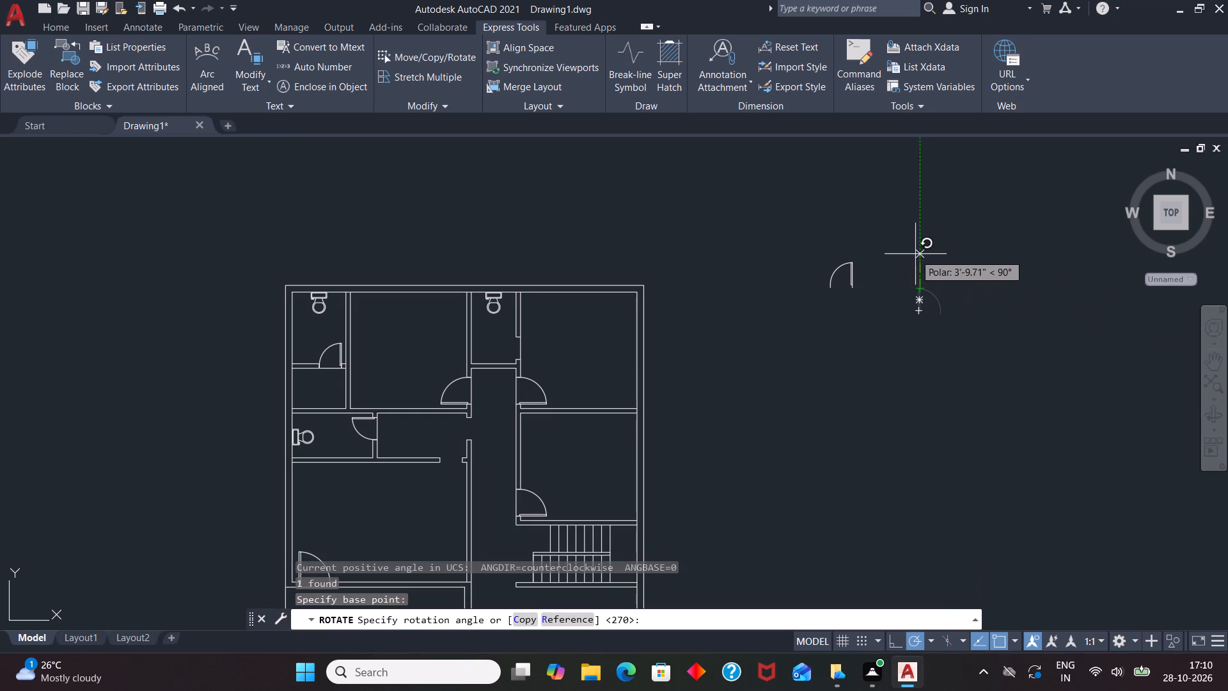
click(914, 245)
Move the rotated door by its hinge end to the lower jamb of the opening in the upper-middle toilet's right wall.
double_click(926, 292)
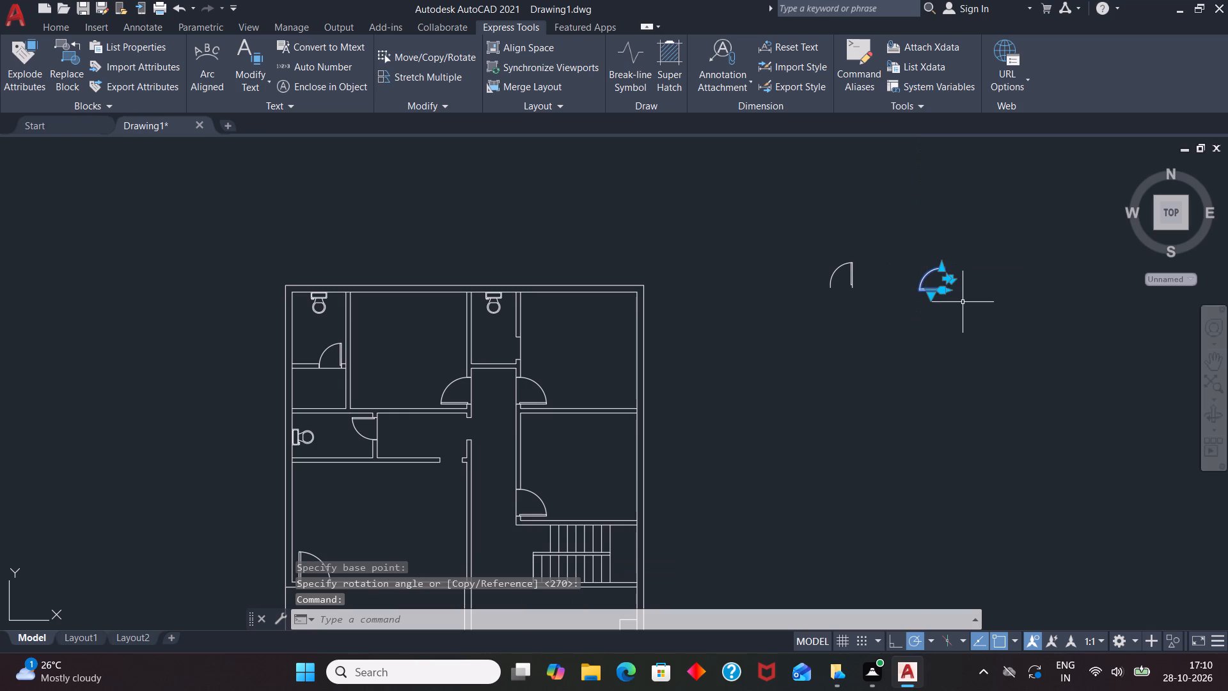
key(m)
key(Return)
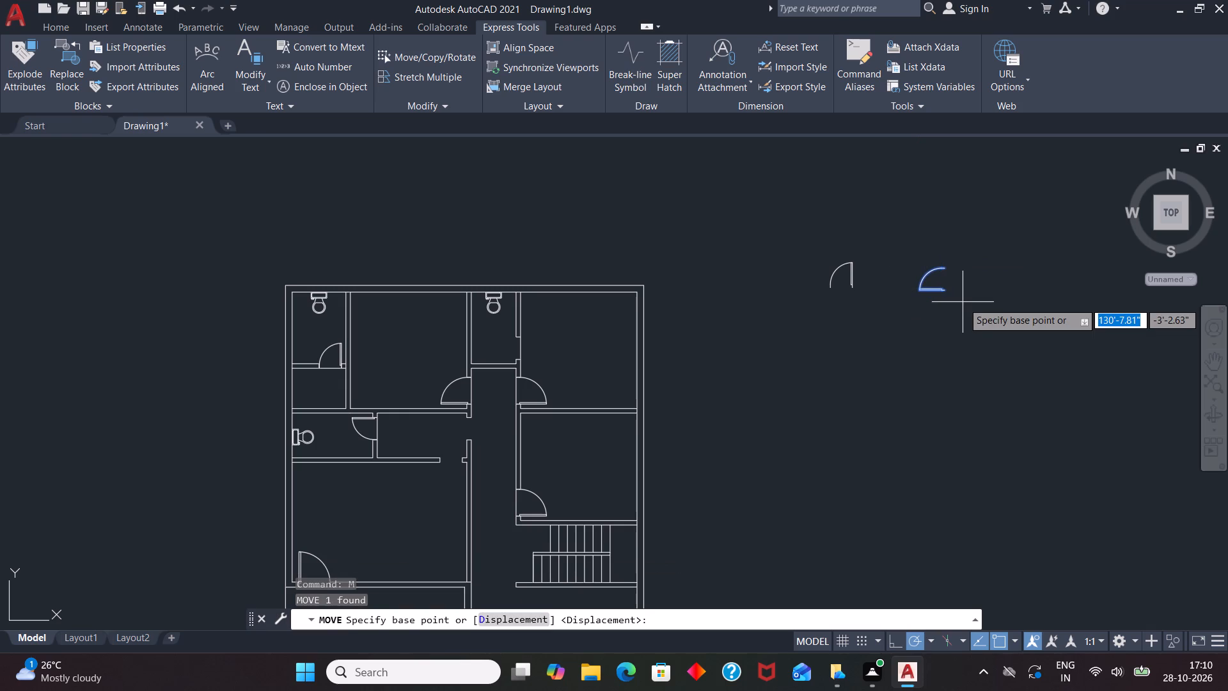
click(949, 290)
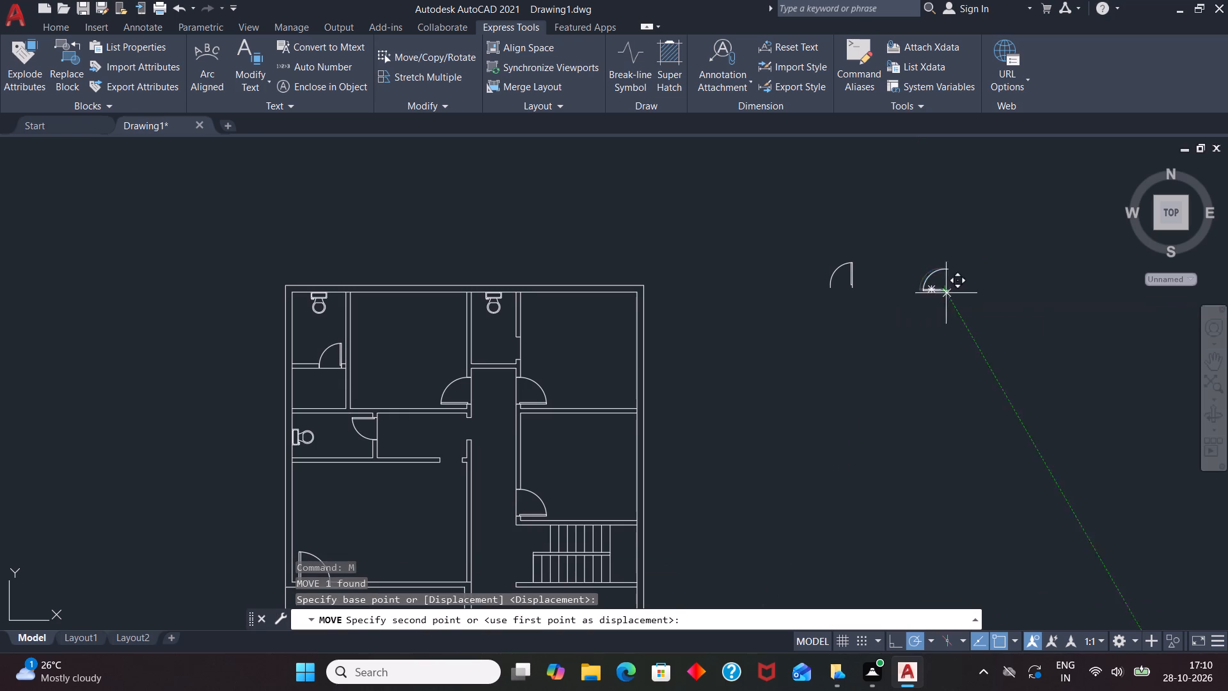
scroll(512, 340, up, 3)
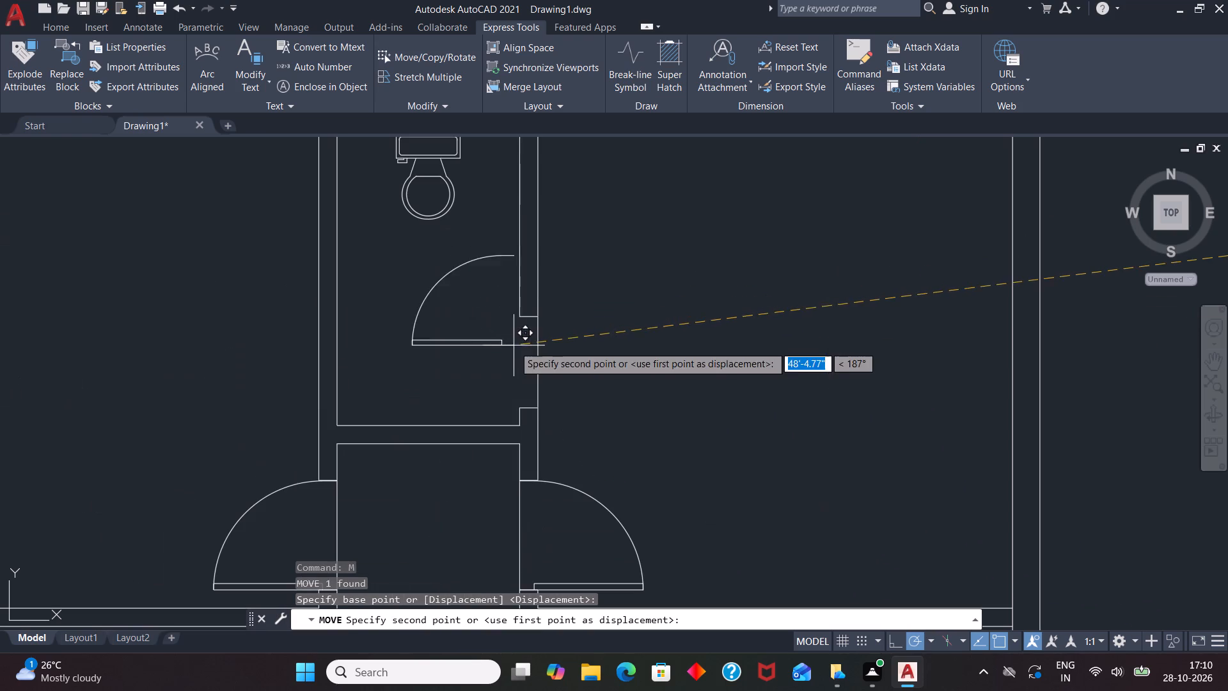
click(534, 411)
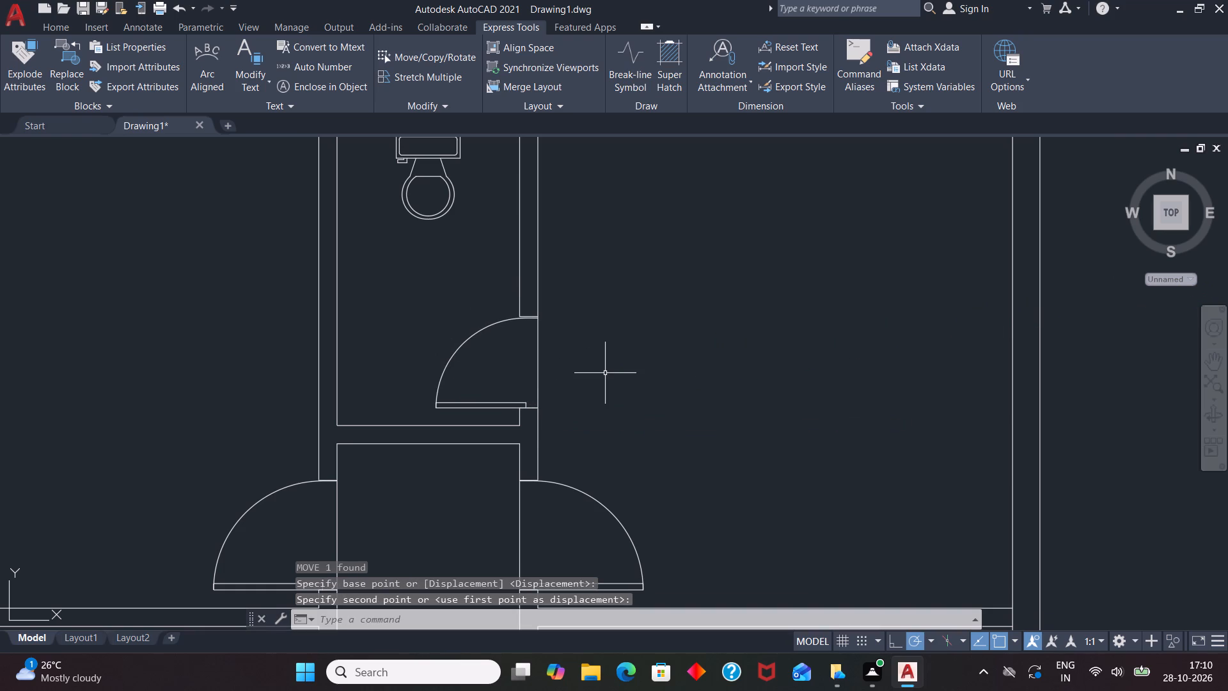
Delete the remaining spare door lying outside the floor plan.
scroll(501, 389, down, 2)
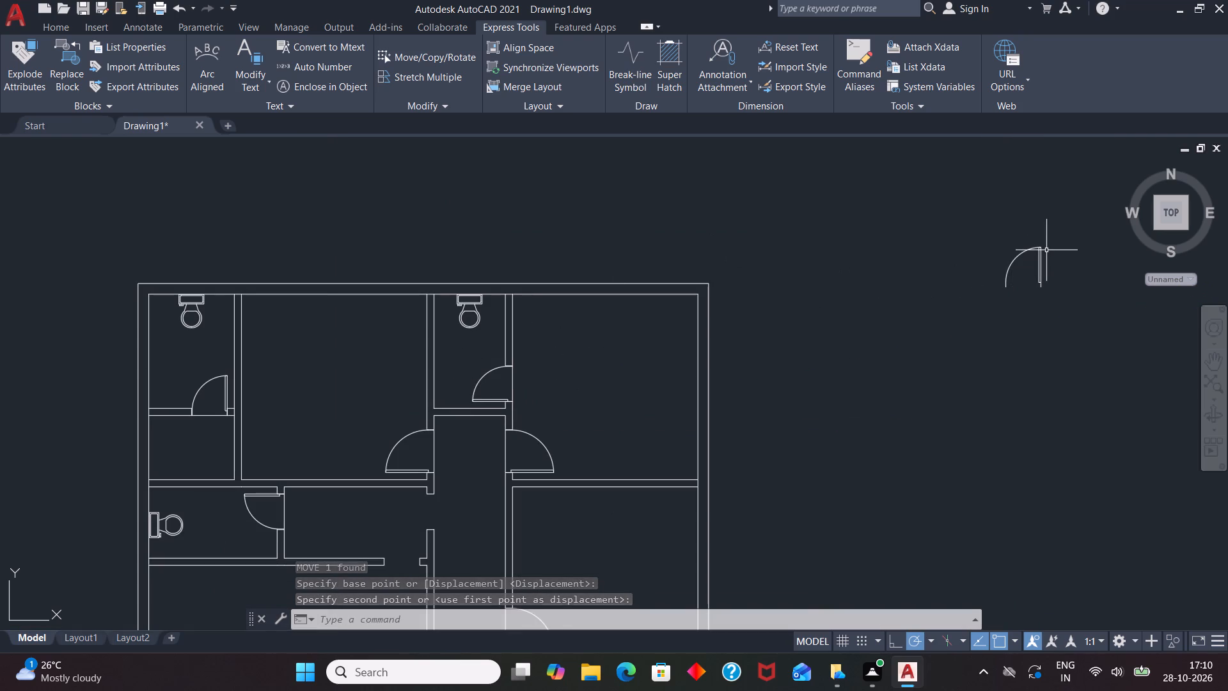
click(1040, 254)
key(Delete)
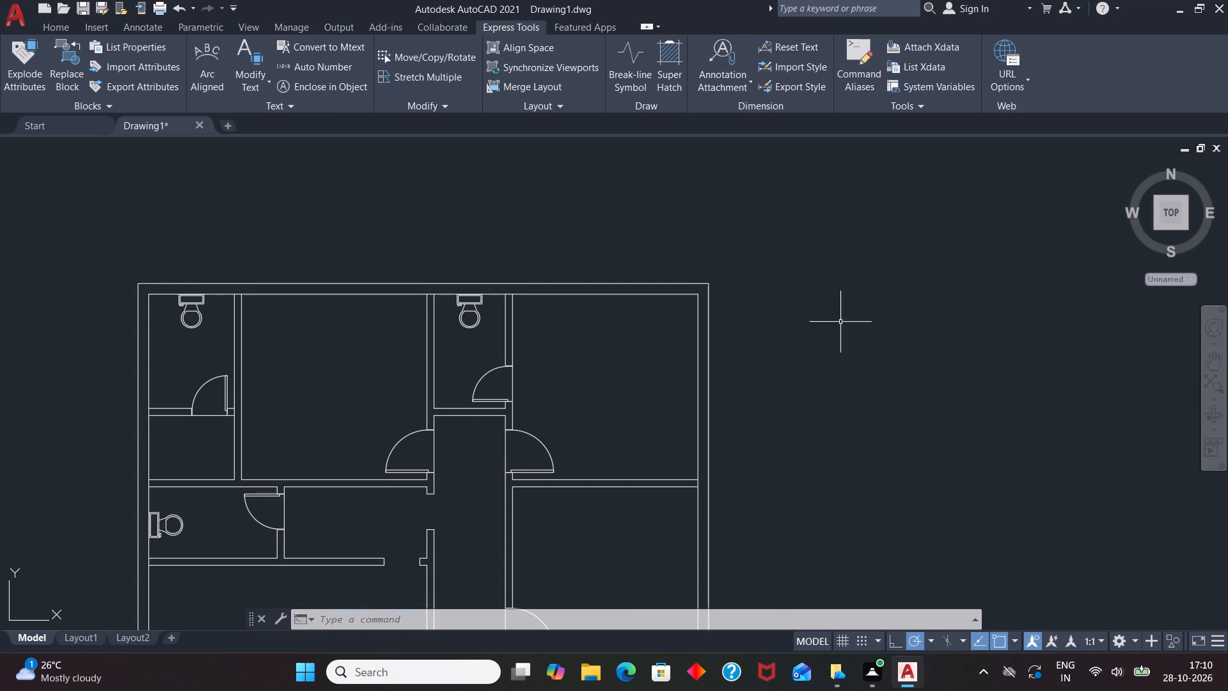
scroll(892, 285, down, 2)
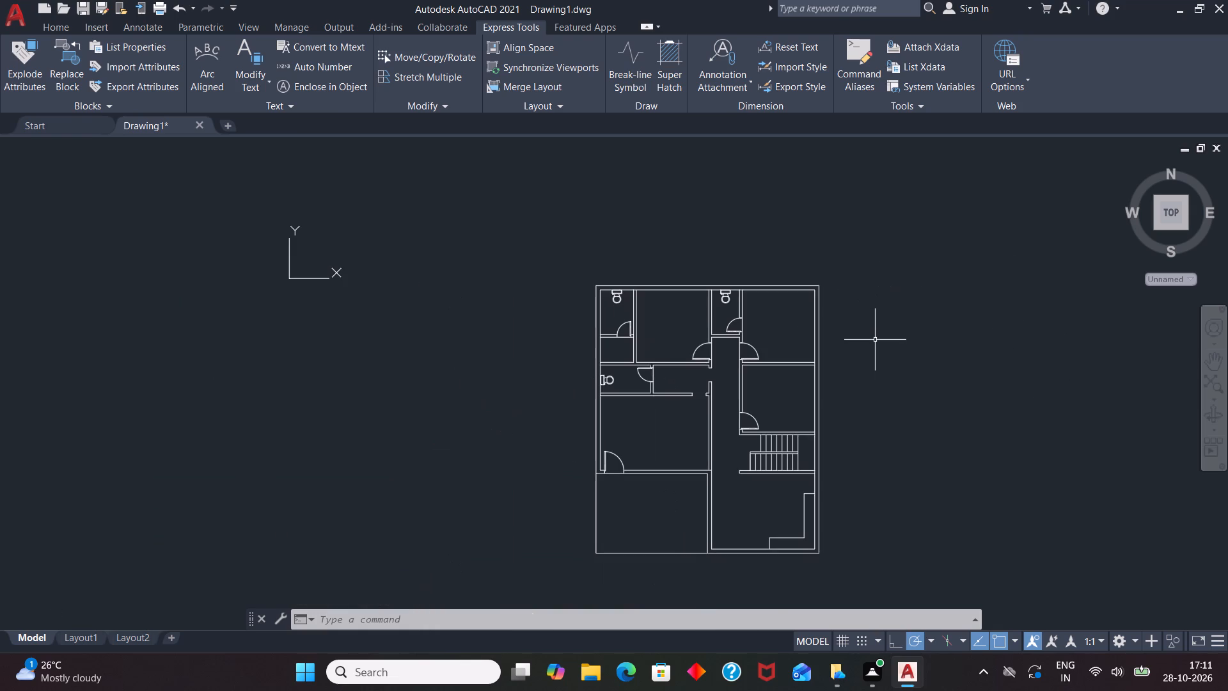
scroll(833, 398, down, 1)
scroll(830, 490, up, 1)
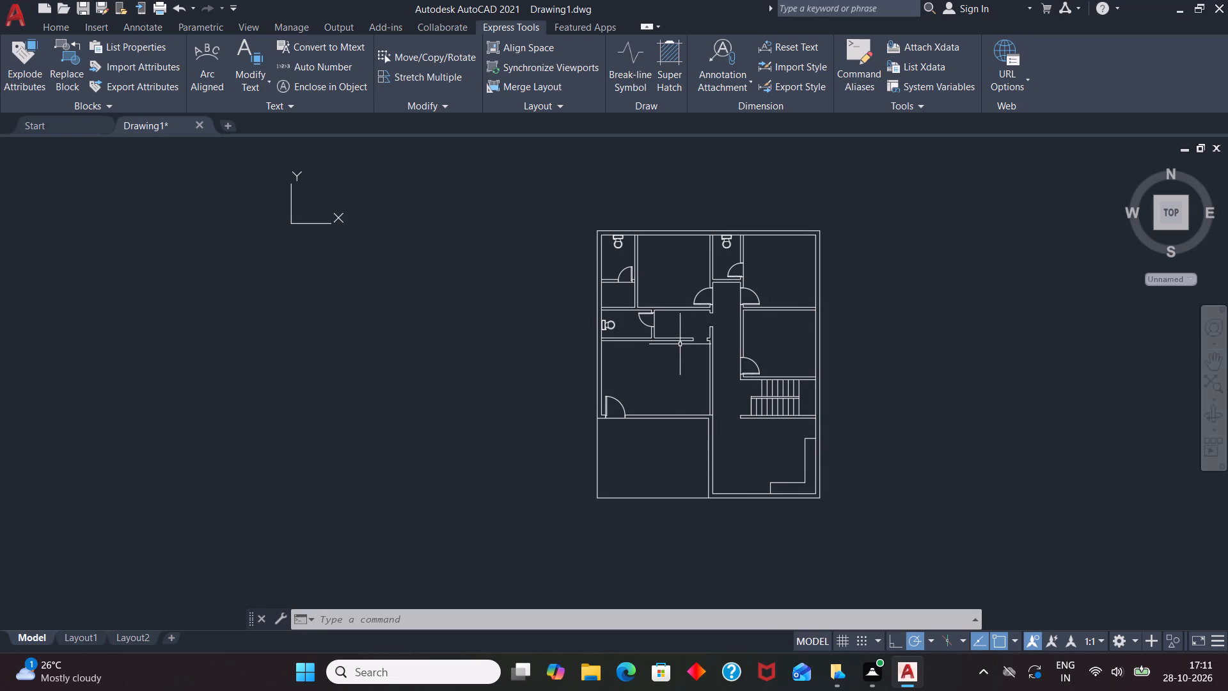
Draw a 4'-6" wide by 9" high rectangle as a window outline in the empty space beside the floor plan.
text(REC)
key(Return)
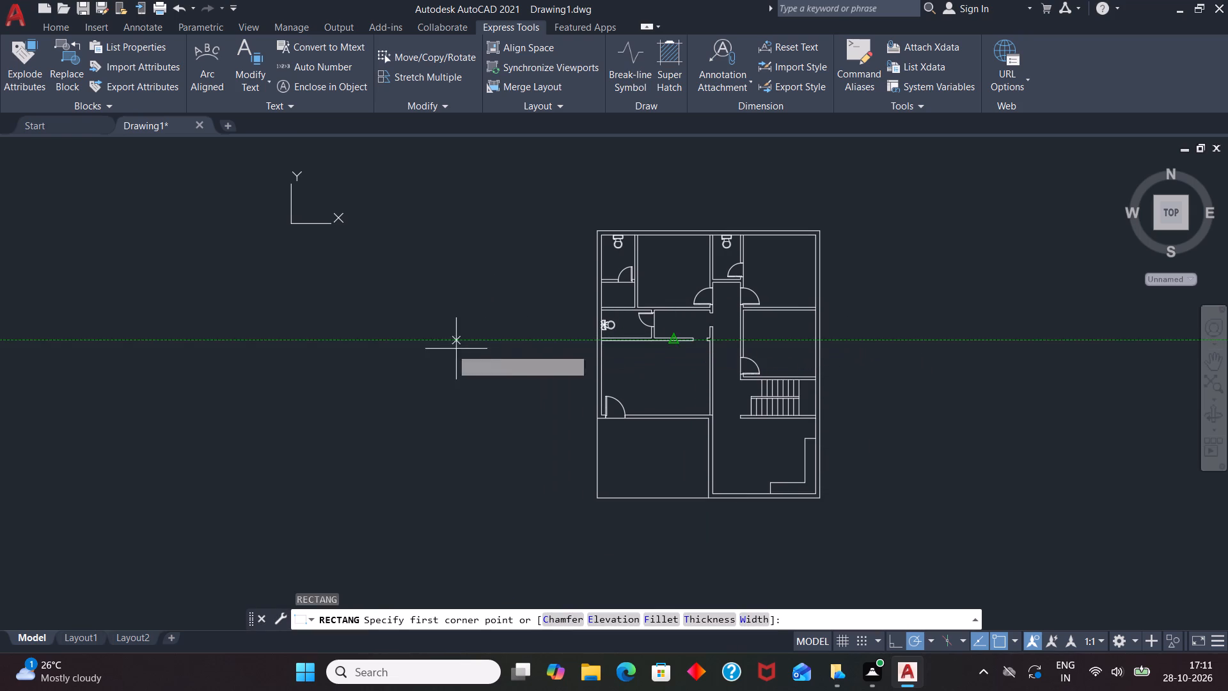
click(310, 310)
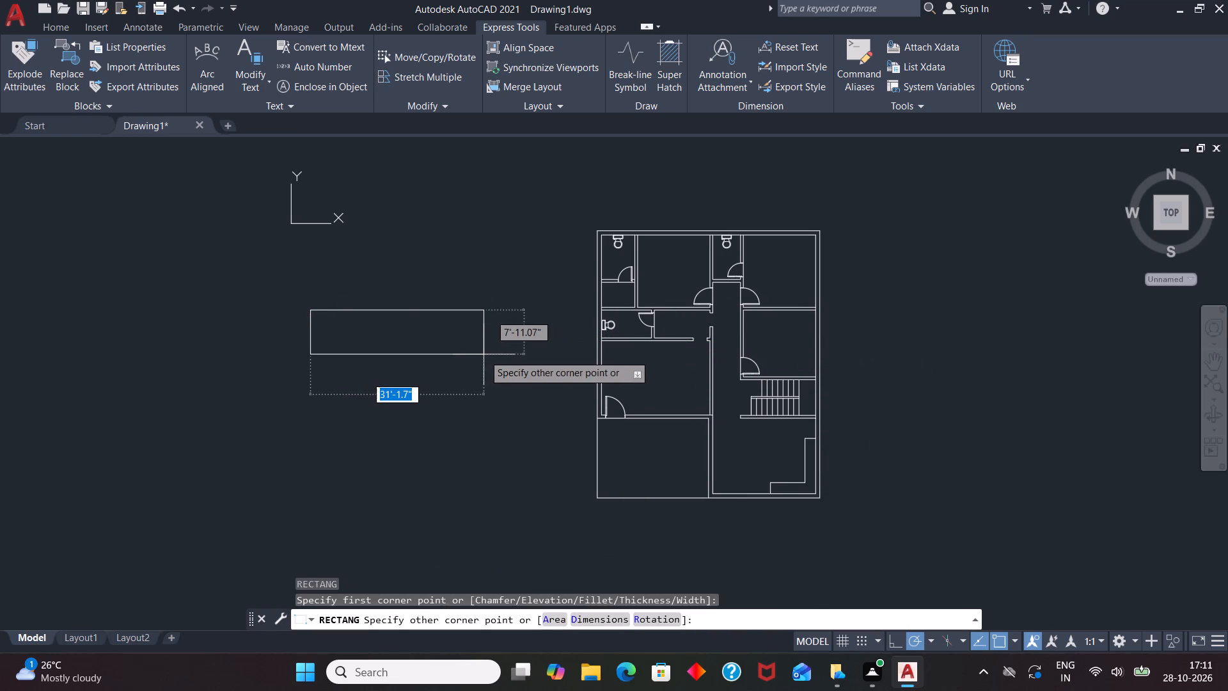
key(5)
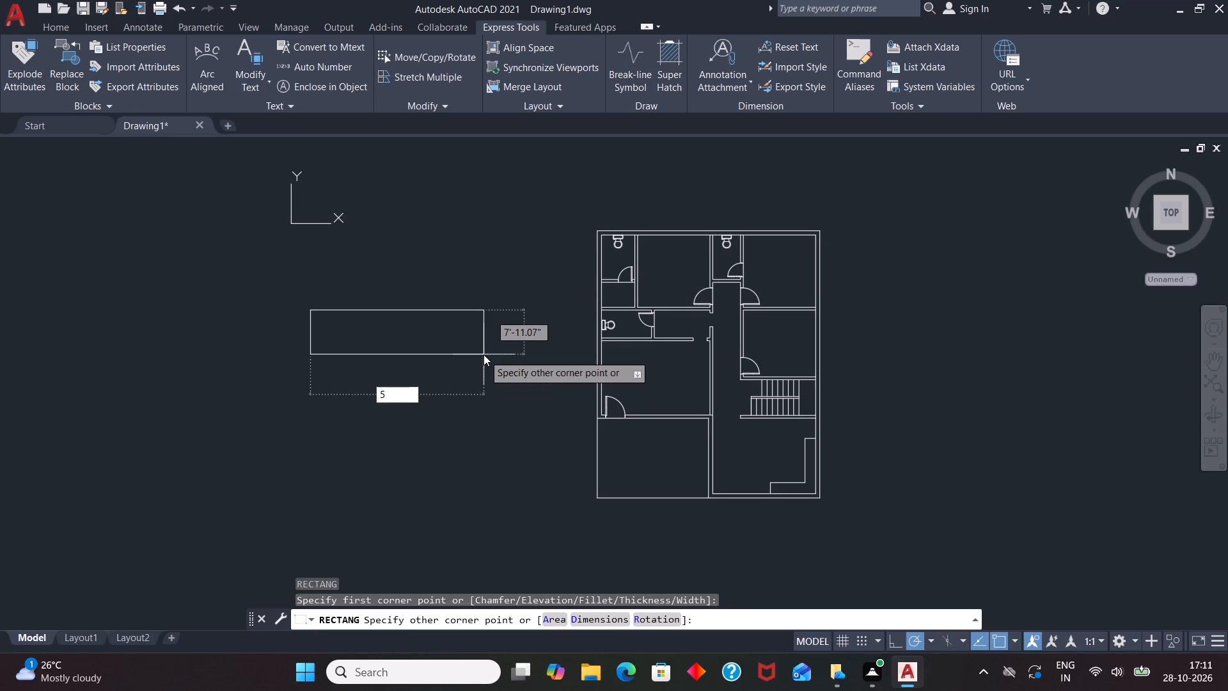
key(4)
key(Tab)
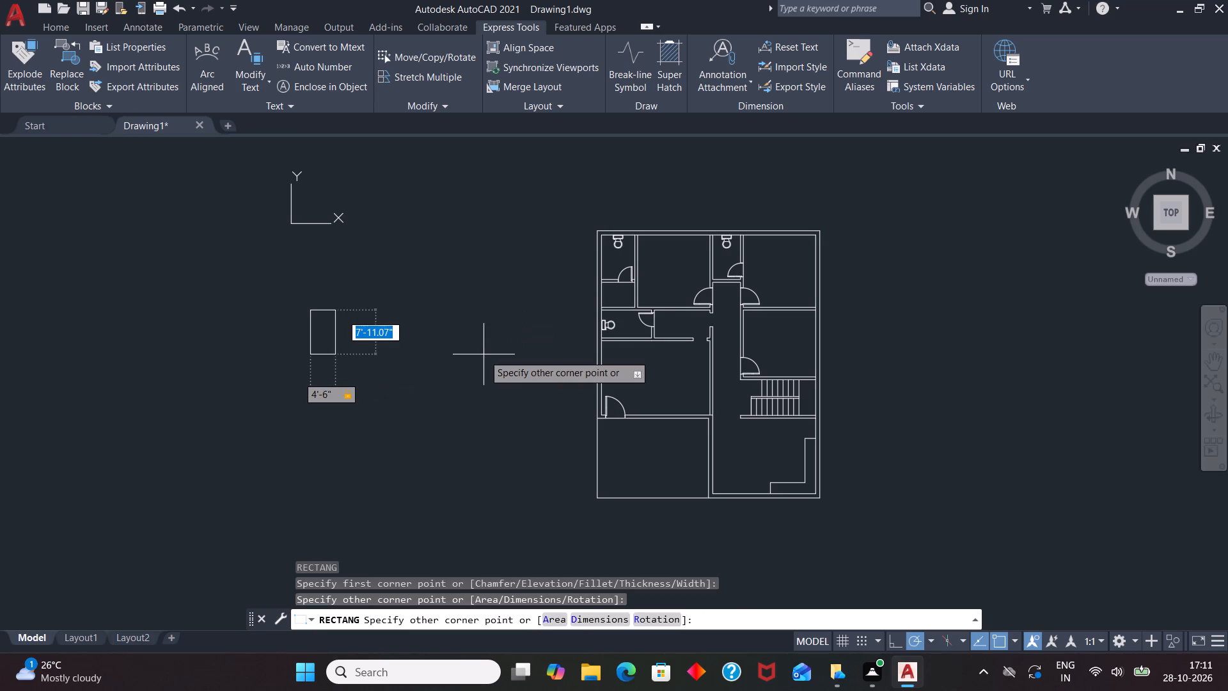
key(9)
key(Return)
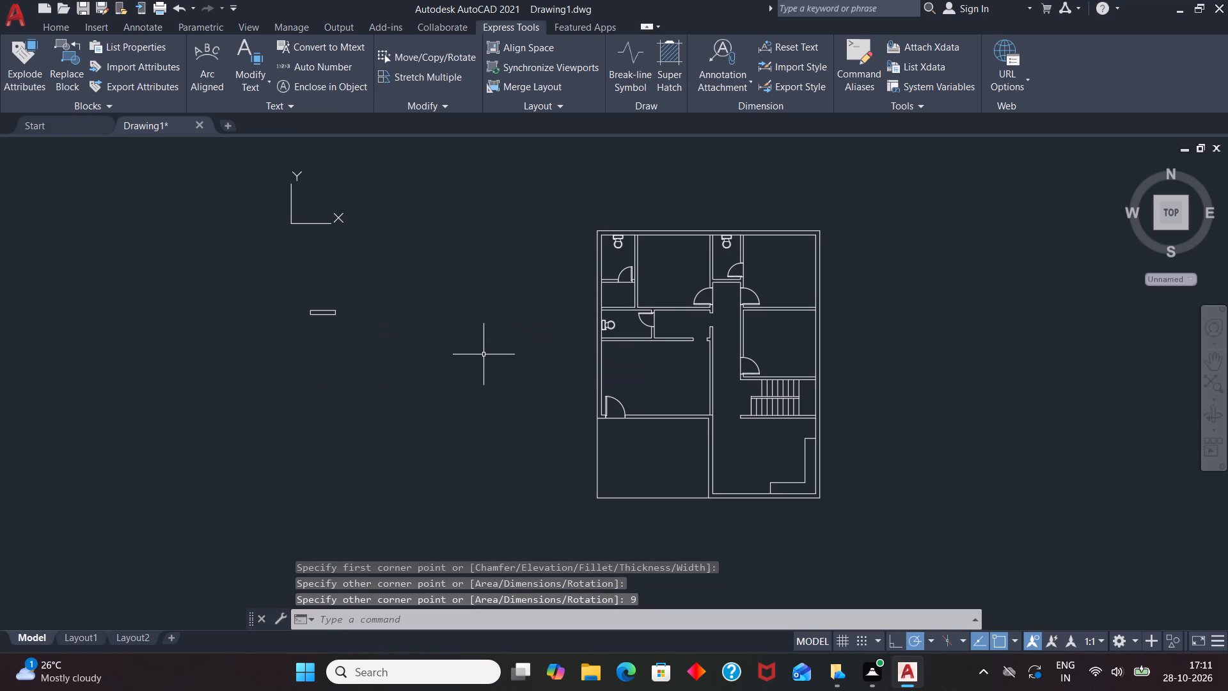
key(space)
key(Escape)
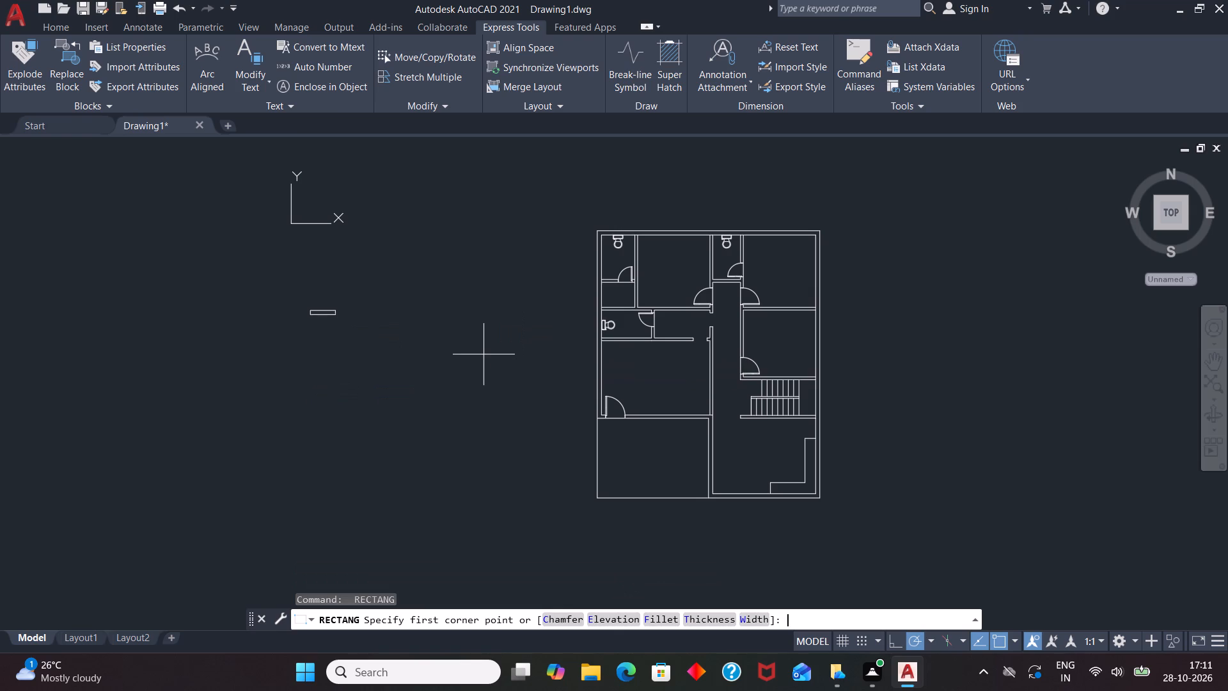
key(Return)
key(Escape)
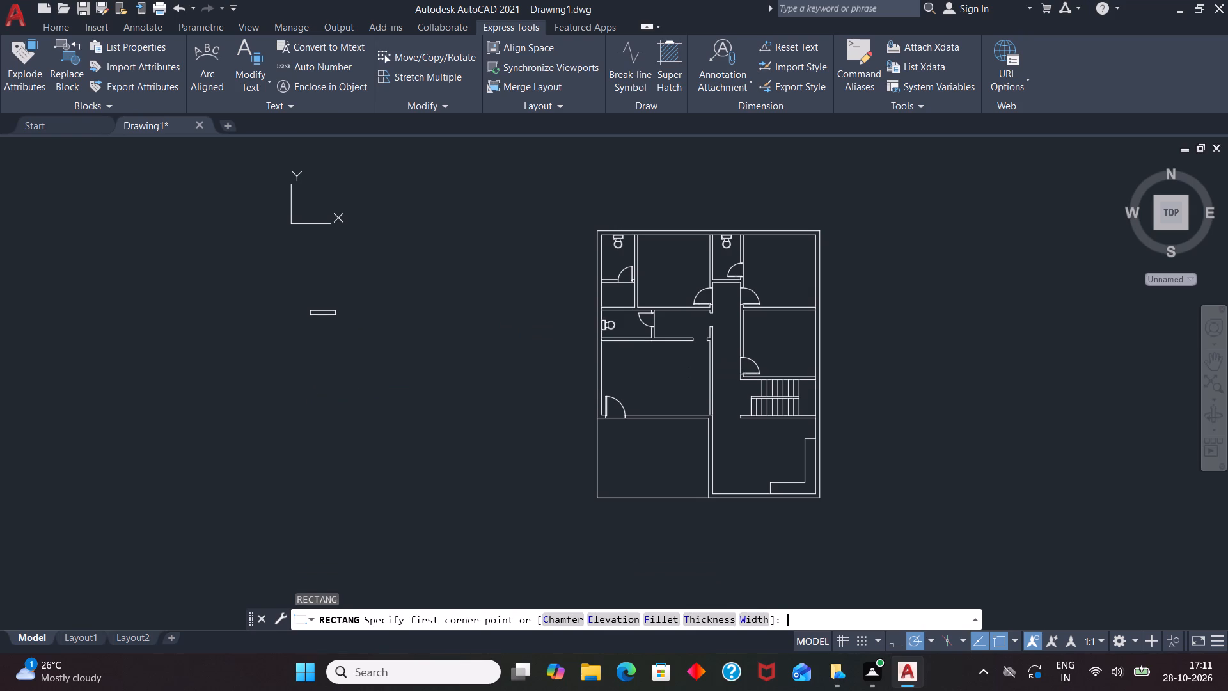
Draw a horizontal centre line across the window rectangle between the midpoints of its two short sides.
key(l)
key(Return)
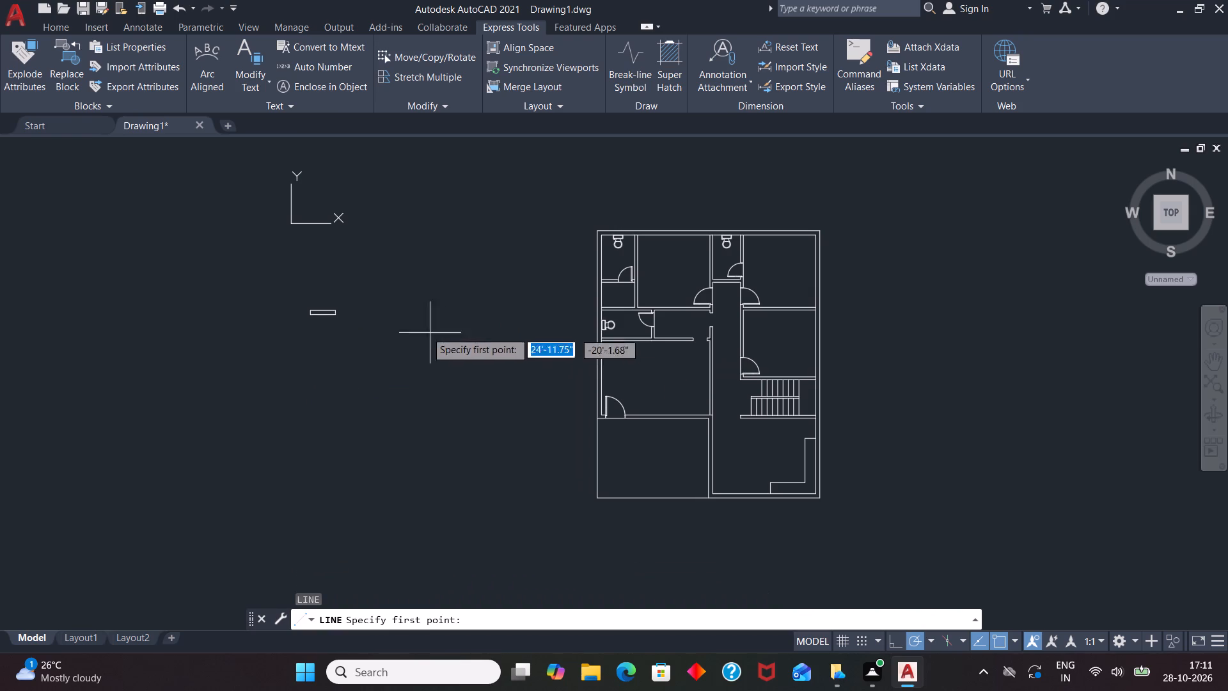
scroll(321, 287, up, 3)
scroll(276, 383, up, 2)
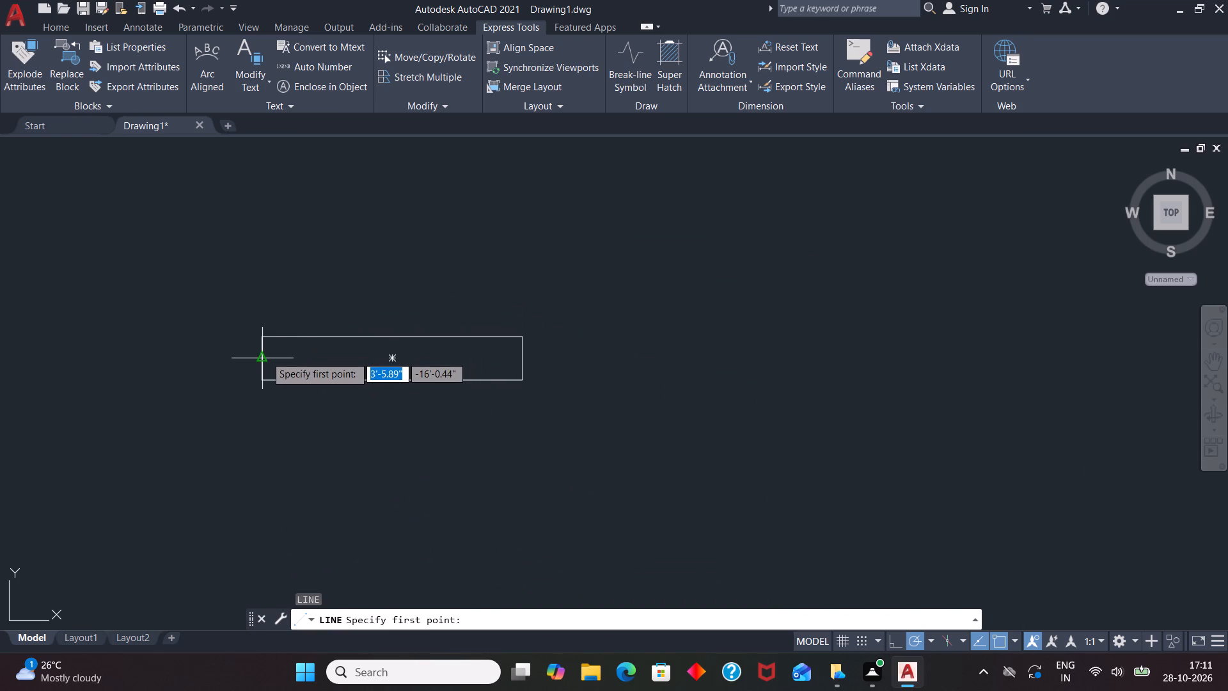
click(263, 355)
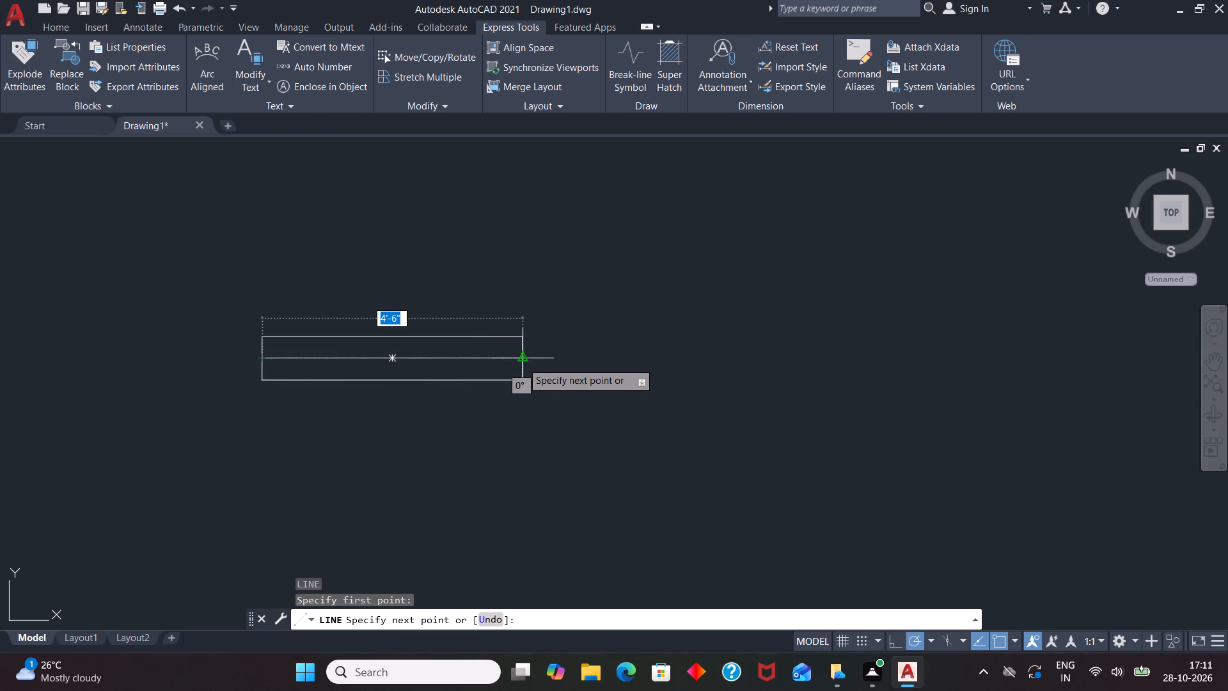
click(522, 363)
key(space)
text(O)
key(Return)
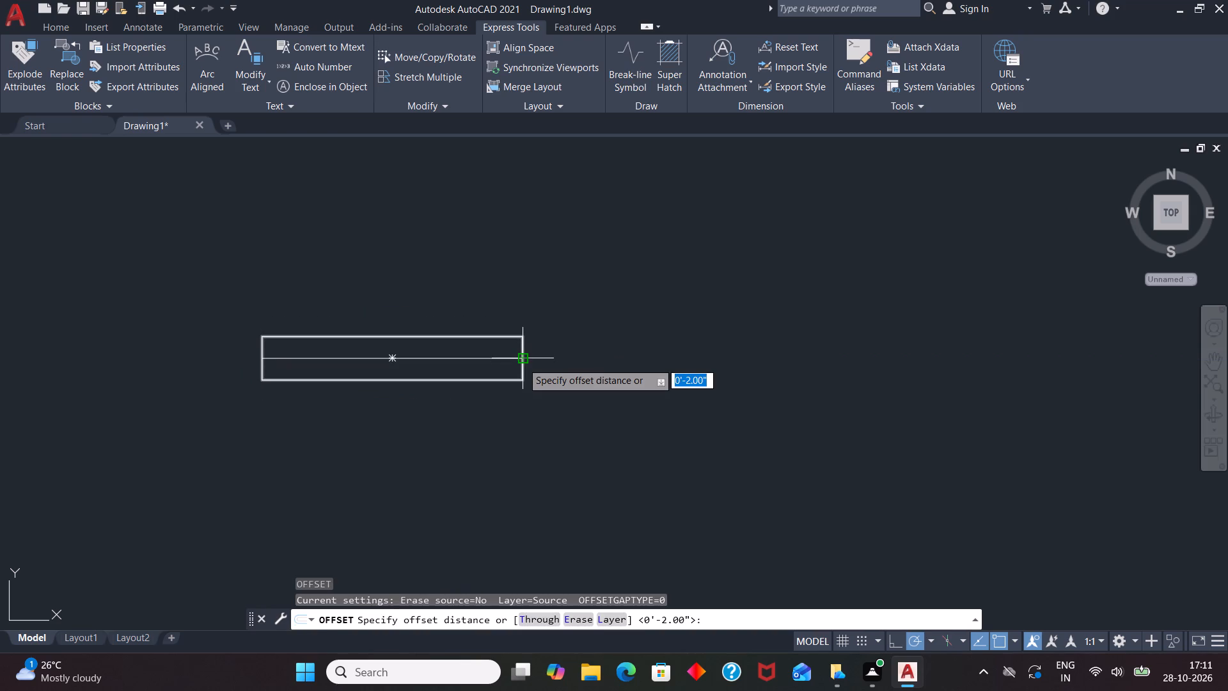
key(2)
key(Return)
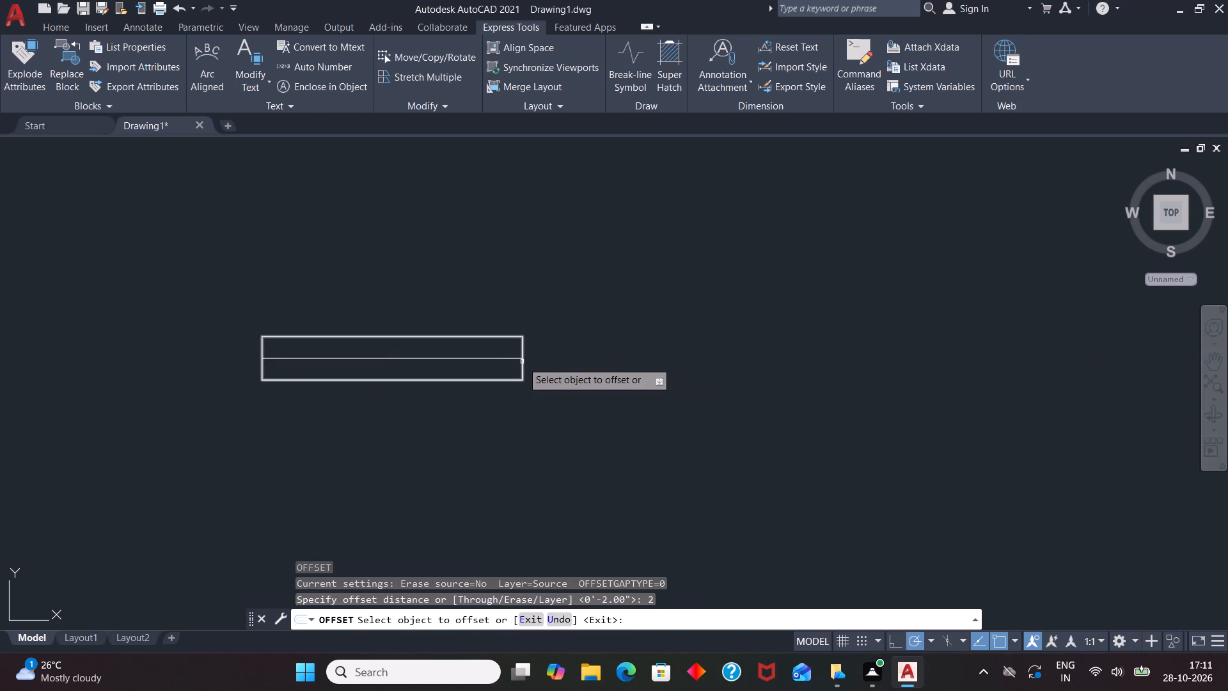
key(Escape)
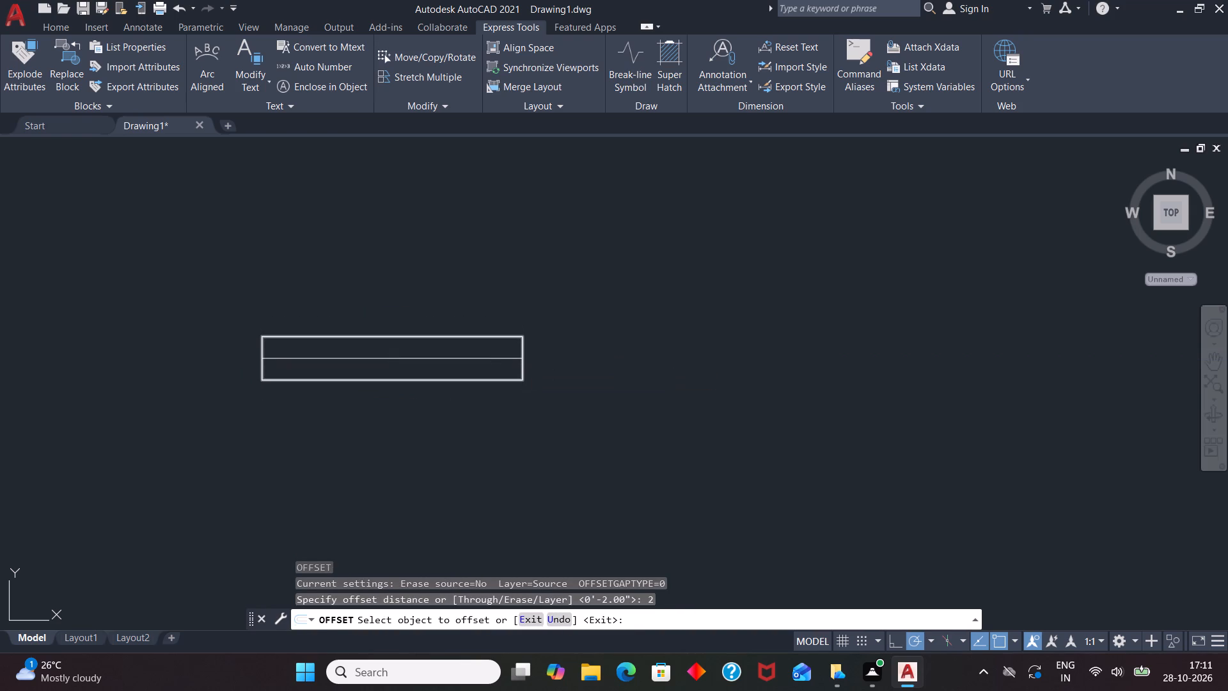
Offset the window's centre line by 1" to both sides, below and above.
key(o)
key(Return)
key(1)
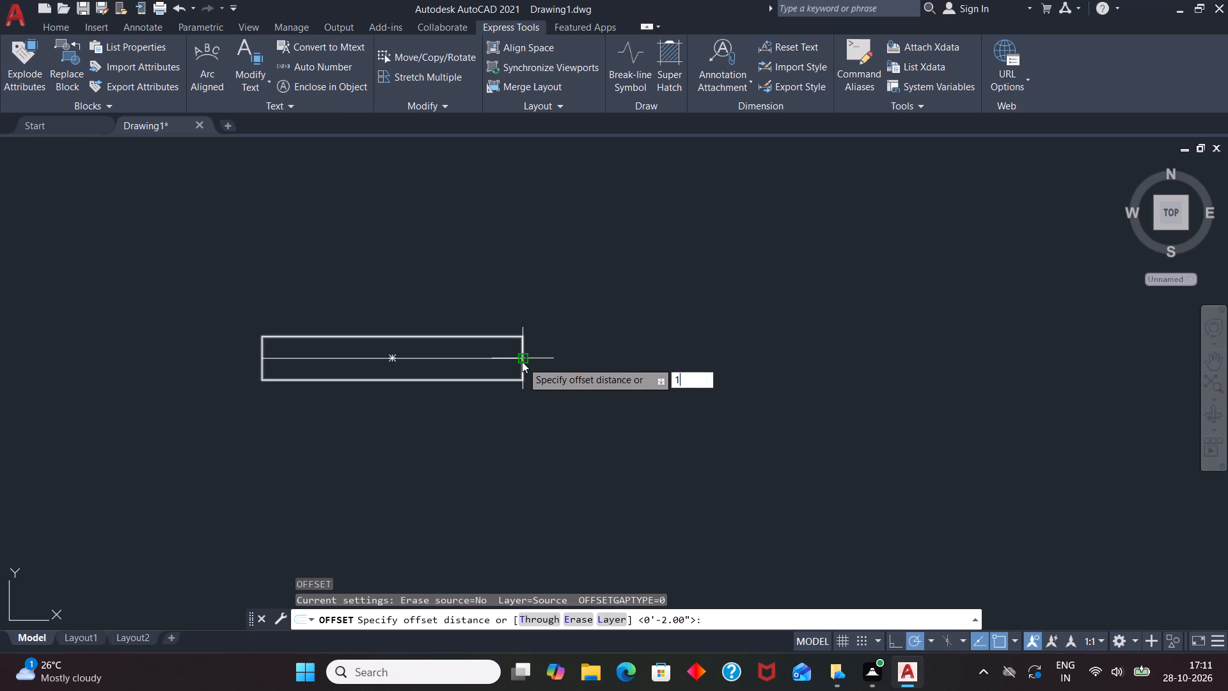
key(Return)
drag(511, 359, 510, 367)
click(507, 390)
scroll(516, 355, up, 2)
click(514, 361)
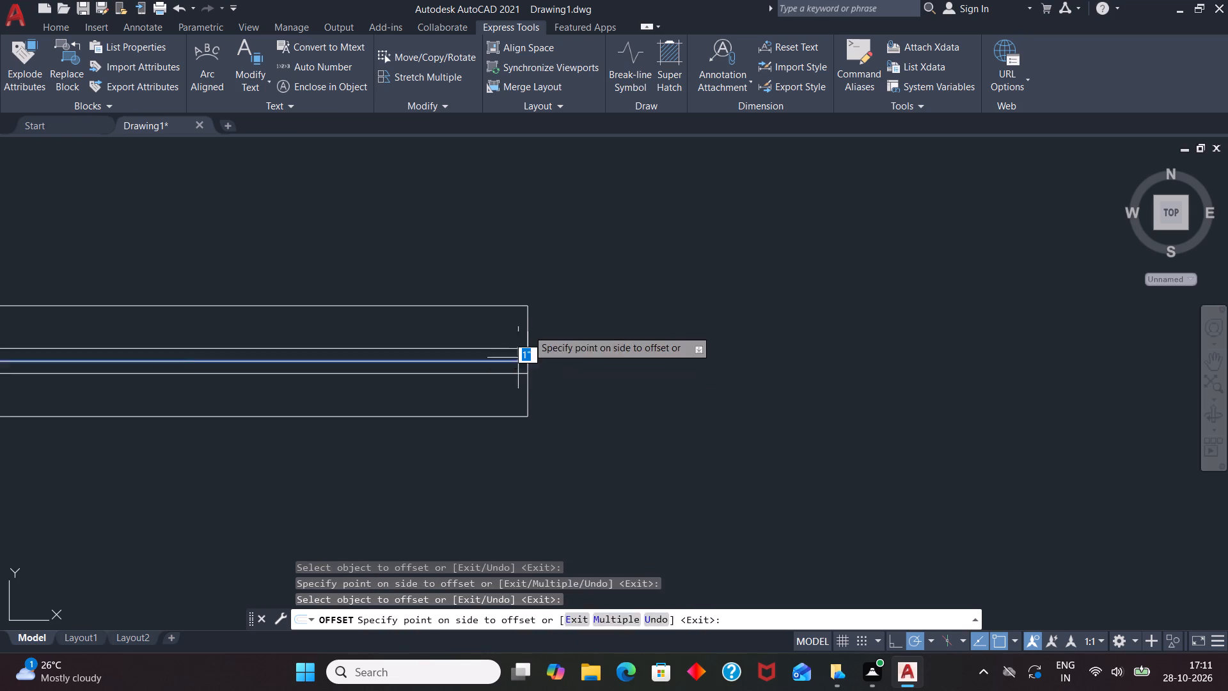
click(528, 328)
key(space)
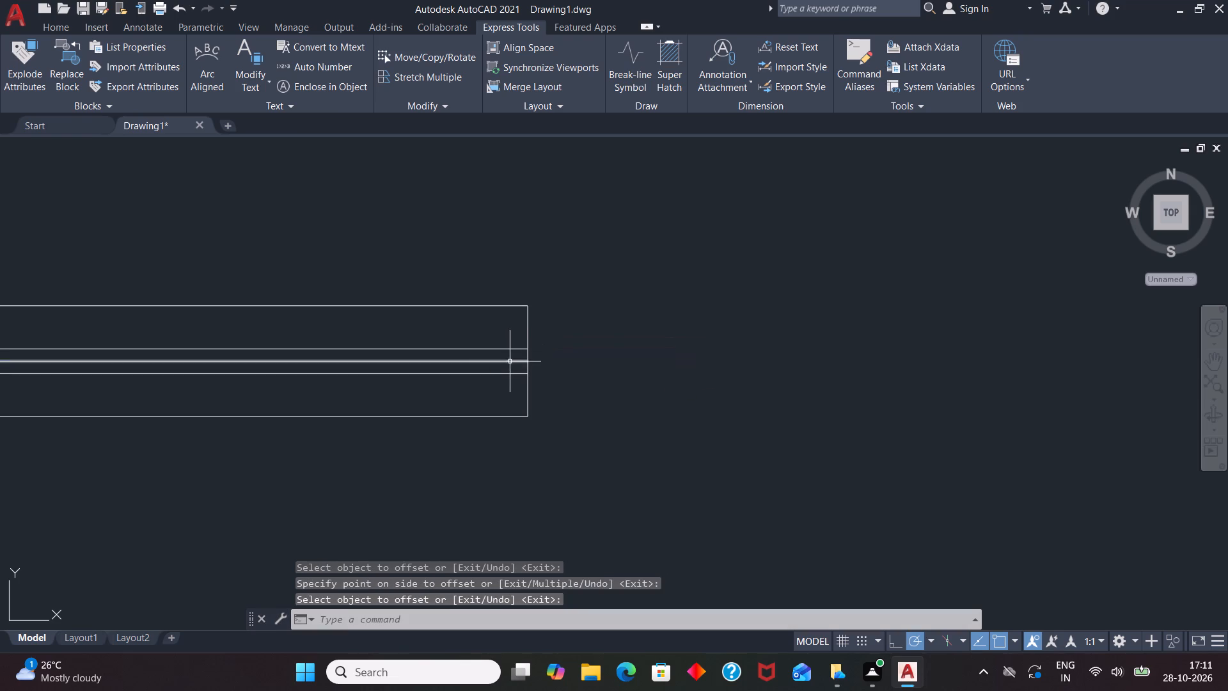
Delete the original centre line between the two offset lines of the window.
click(509, 363)
key(Delete)
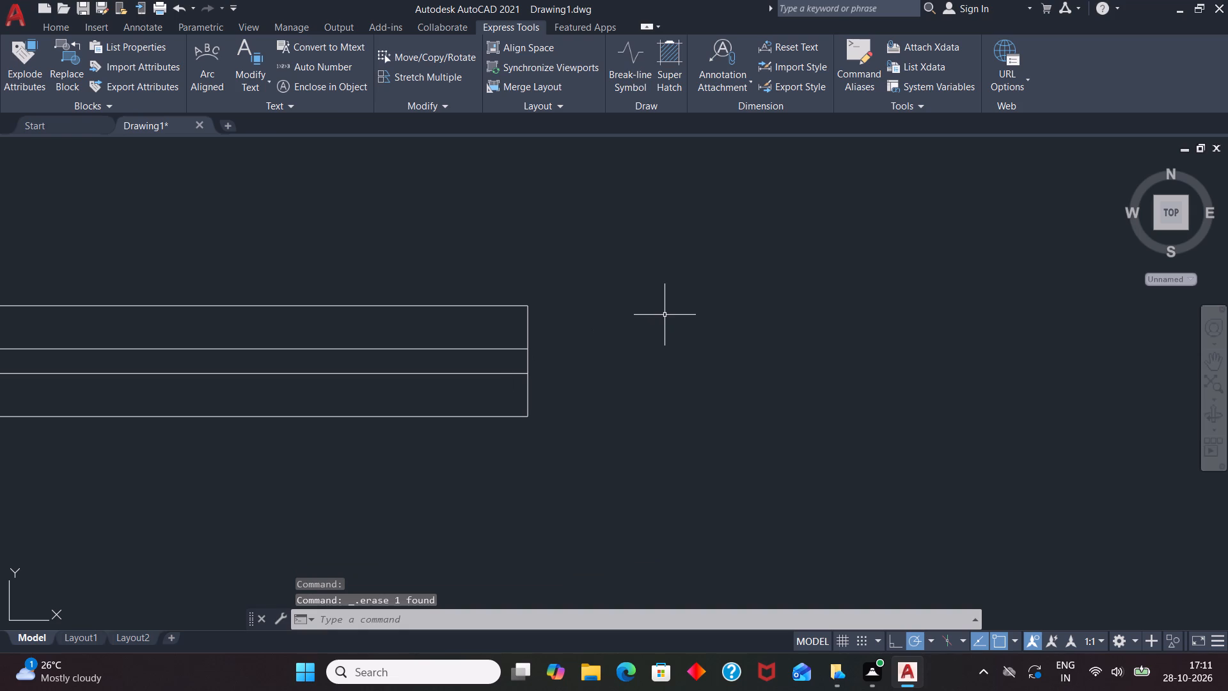
Group the window rectangle and its two inner lines into one object.
scroll(683, 351, down, 4)
drag(691, 326, 560, 415)
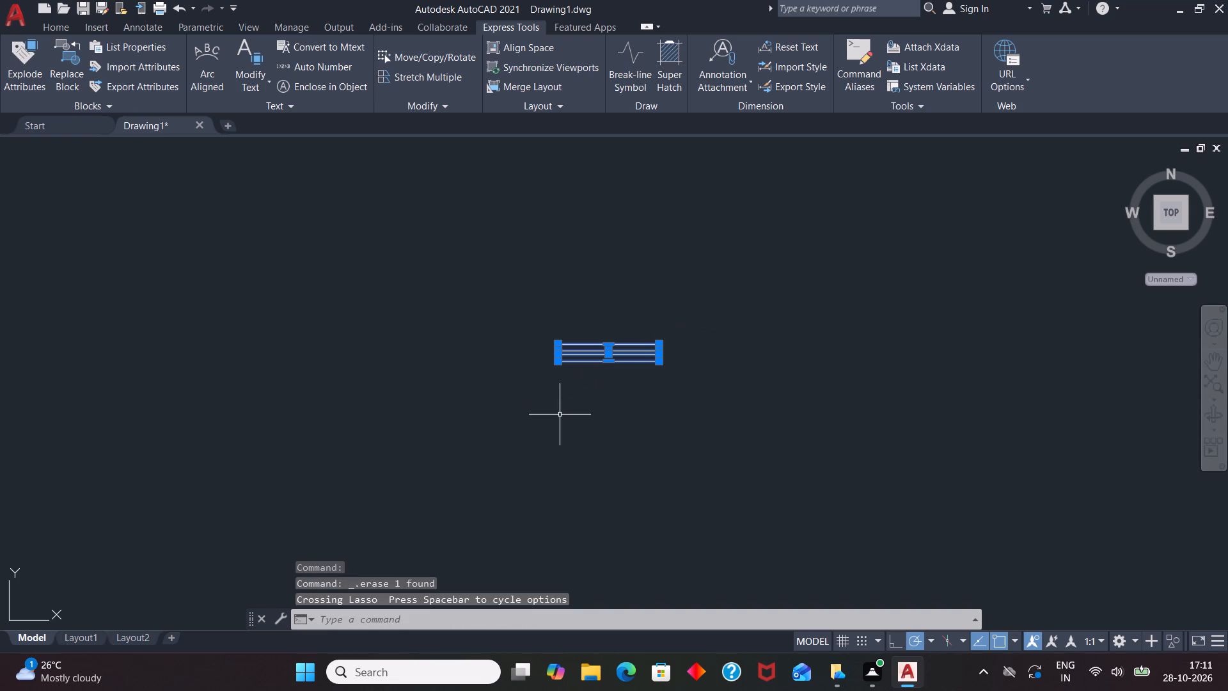
key(g)
key(Return)
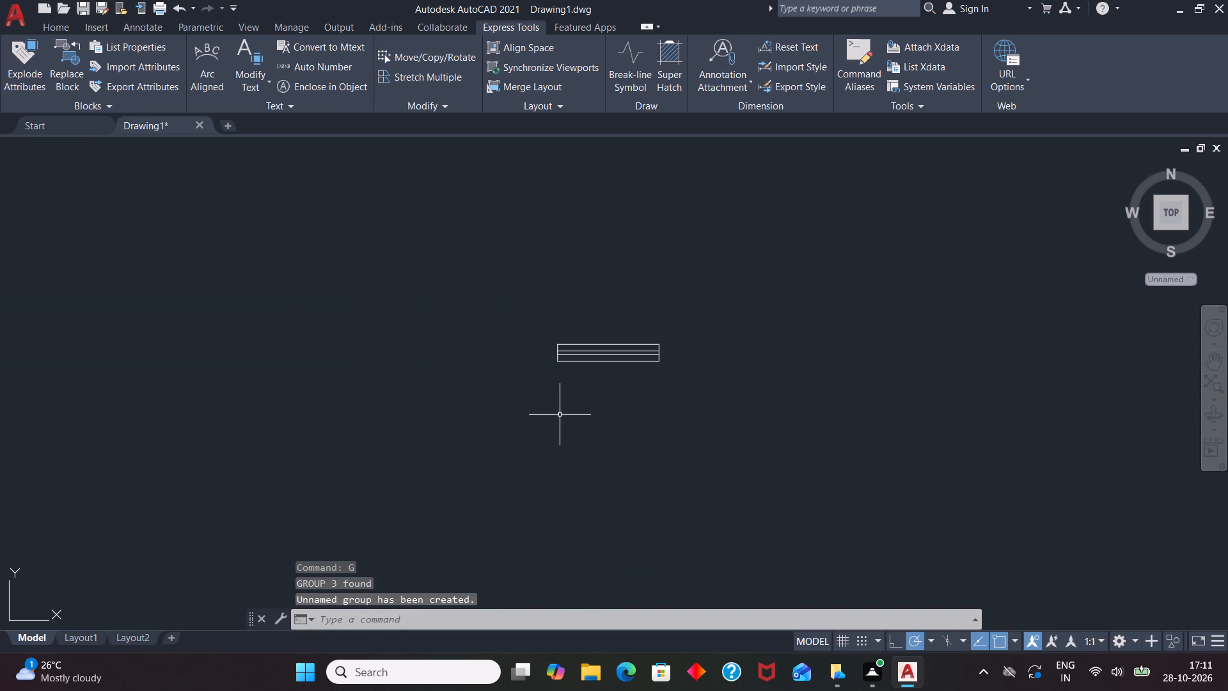
Copy the window group by its right end into the top exterior wall above the upper room between the two toilets.
click(576, 355)
scroll(411, 326, down, 2)
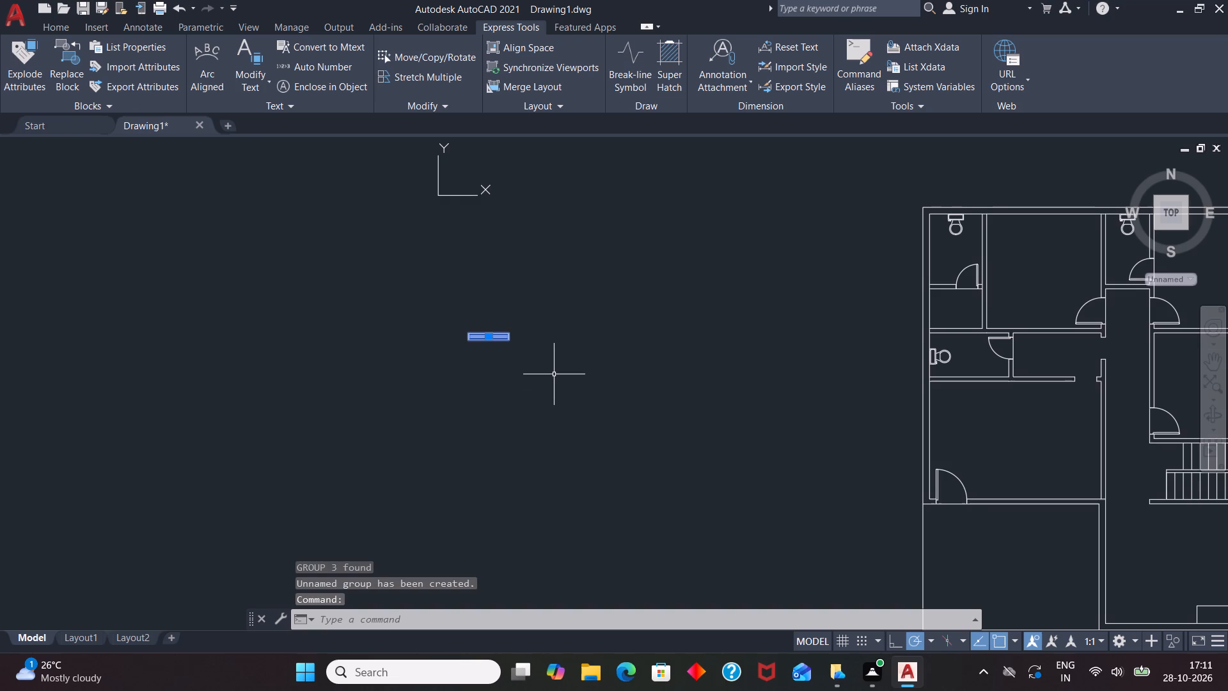
text(CO)
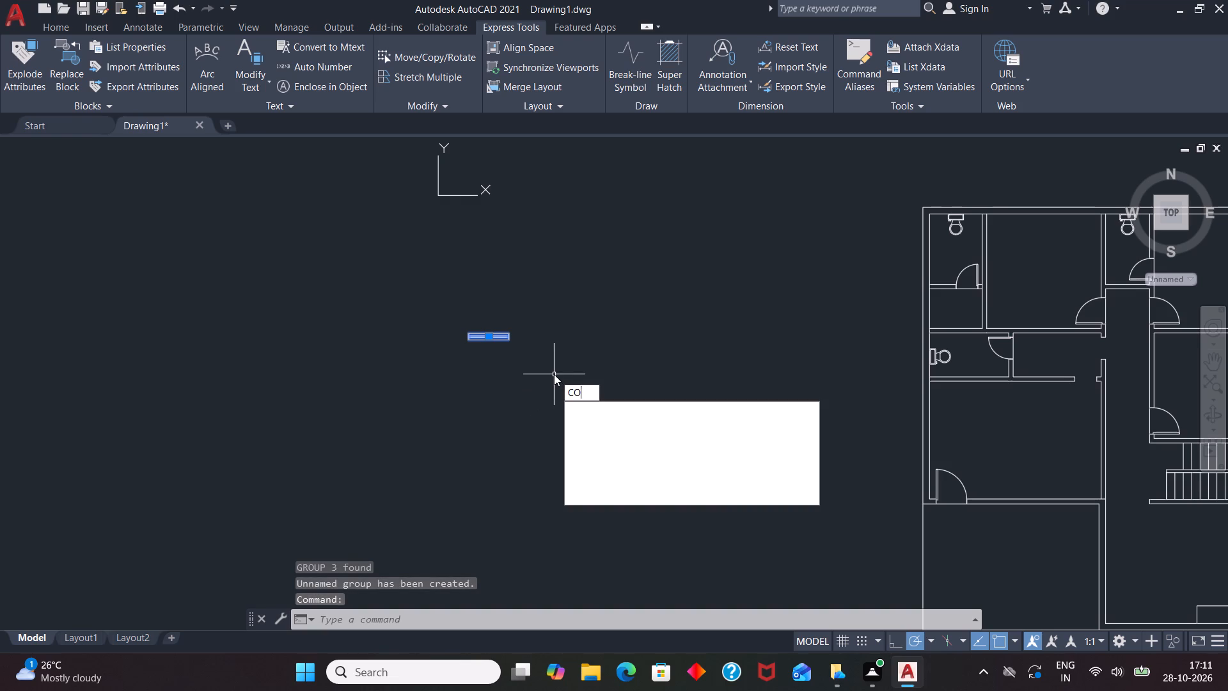
key(Return)
click(510, 336)
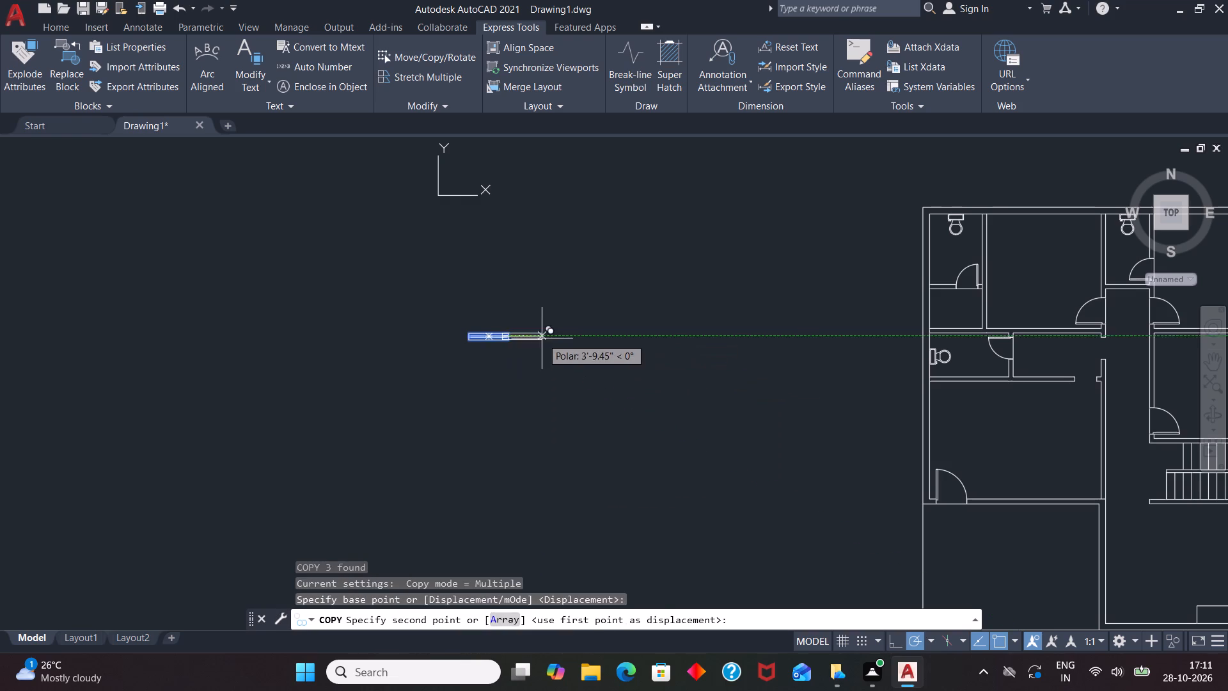
scroll(542, 337, down, 2)
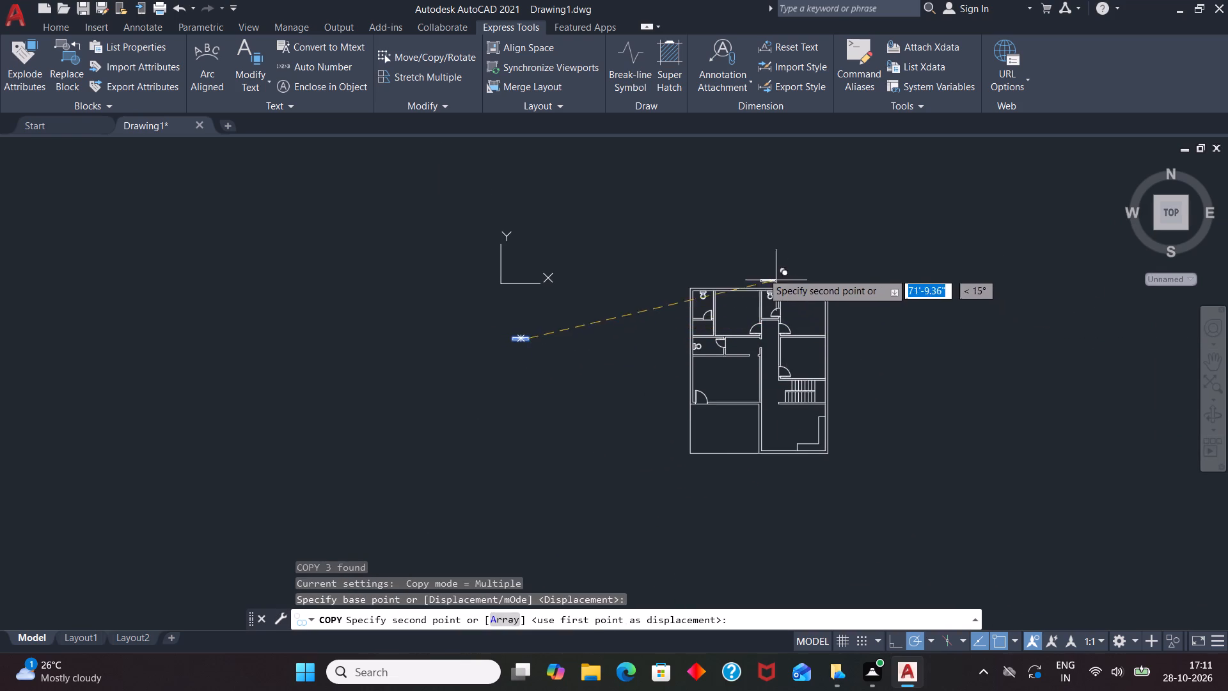
scroll(739, 289, up, 10)
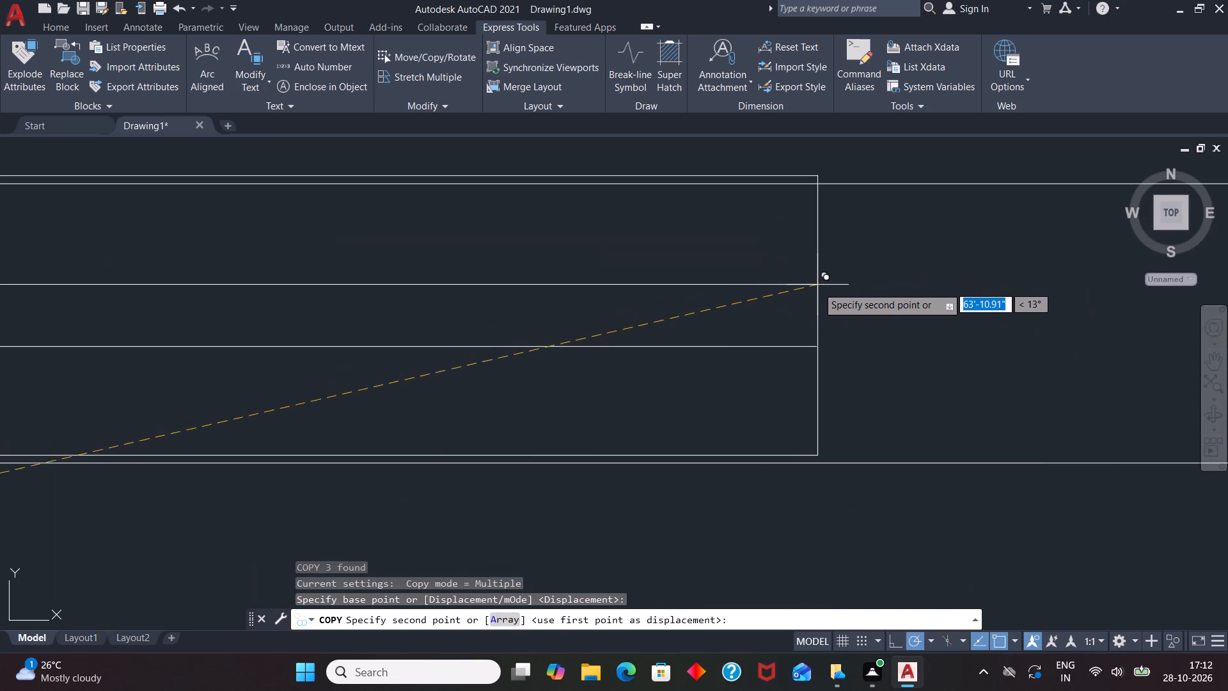
click(829, 292)
Place another copy of the window in the bottom exterior wall of the room with the L-shaped counter.
scroll(846, 254, down, 2)
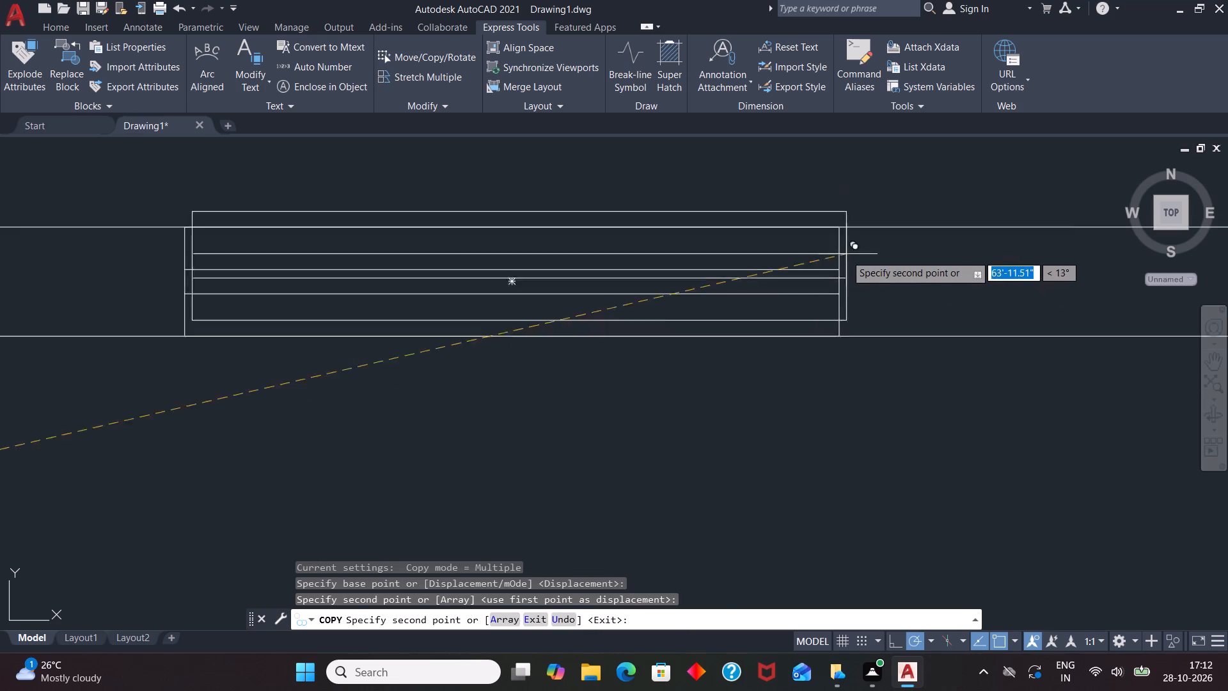
scroll(846, 255, down, 4)
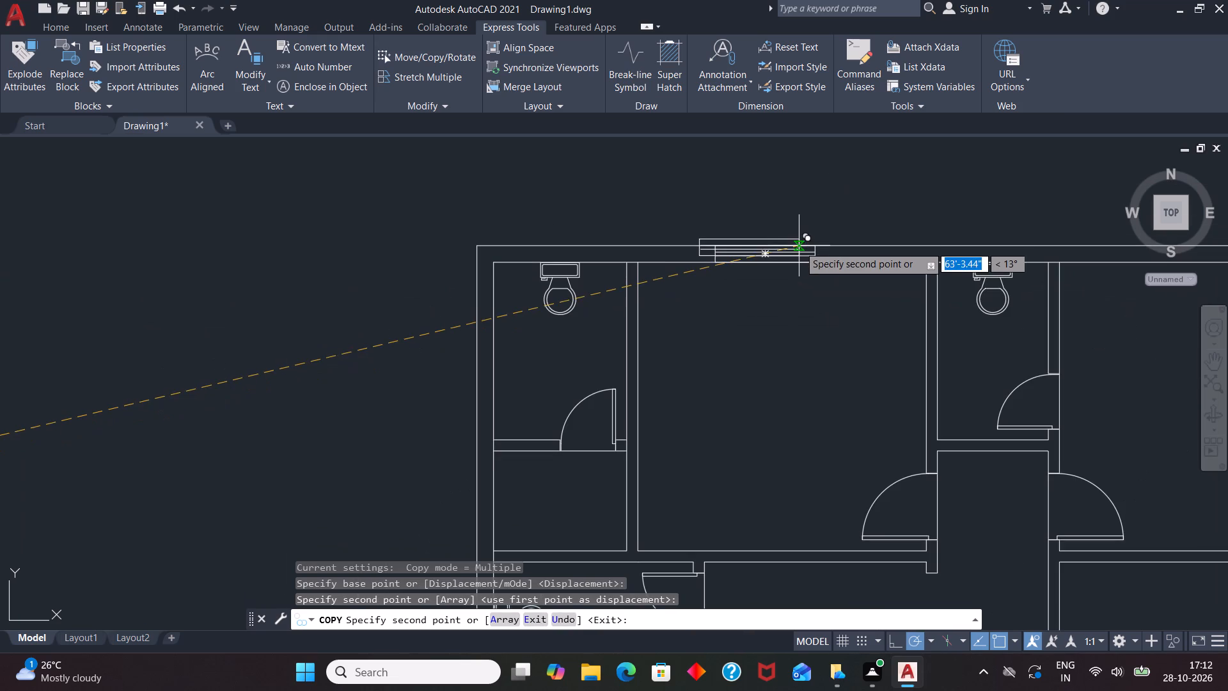
scroll(798, 245, down, 3)
scroll(867, 527, up, 4)
scroll(865, 445, up, 3)
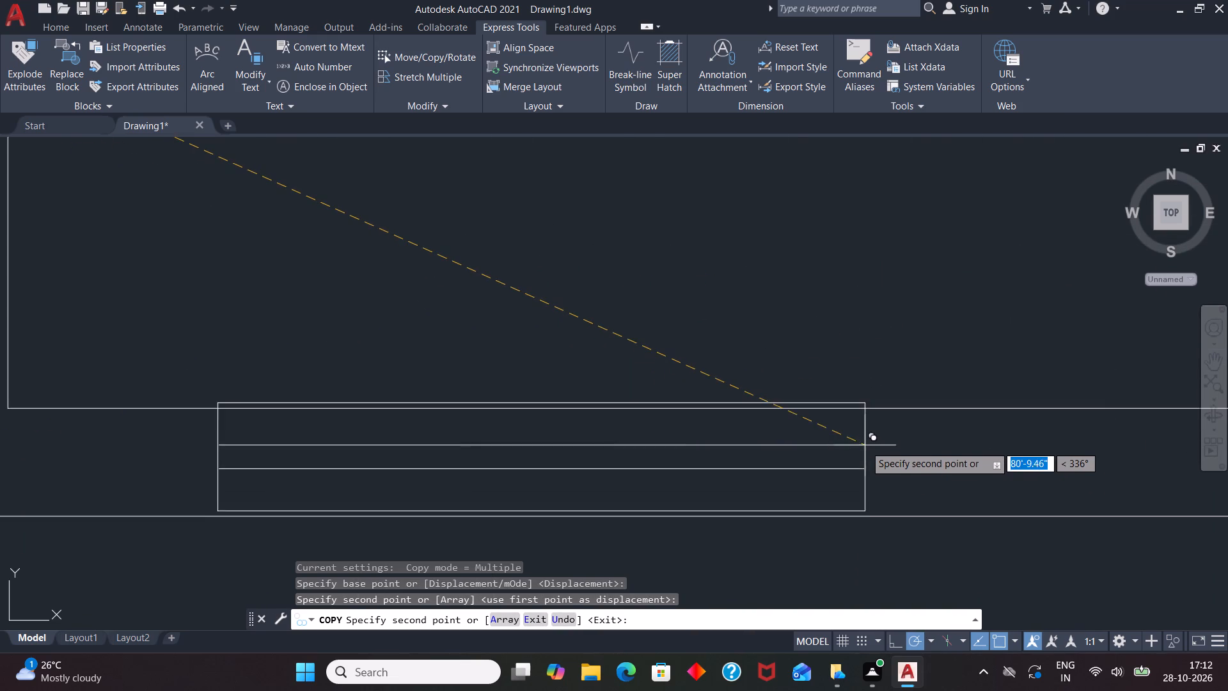
click(879, 450)
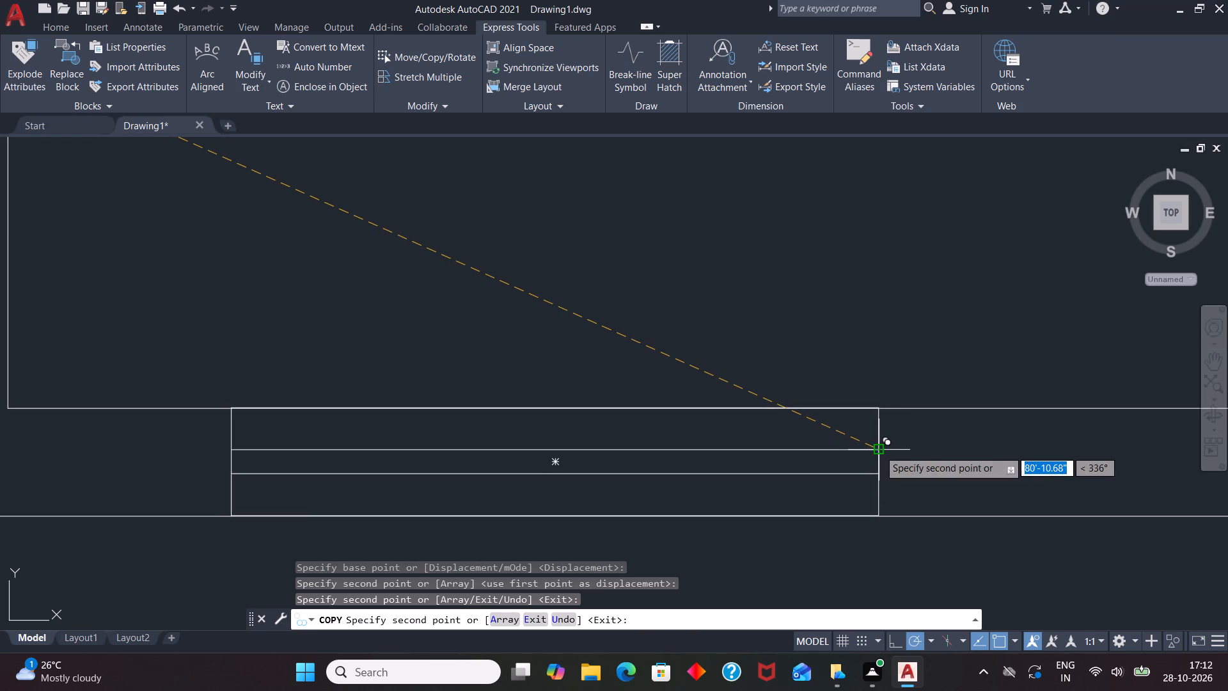
scroll(858, 404, down, 4)
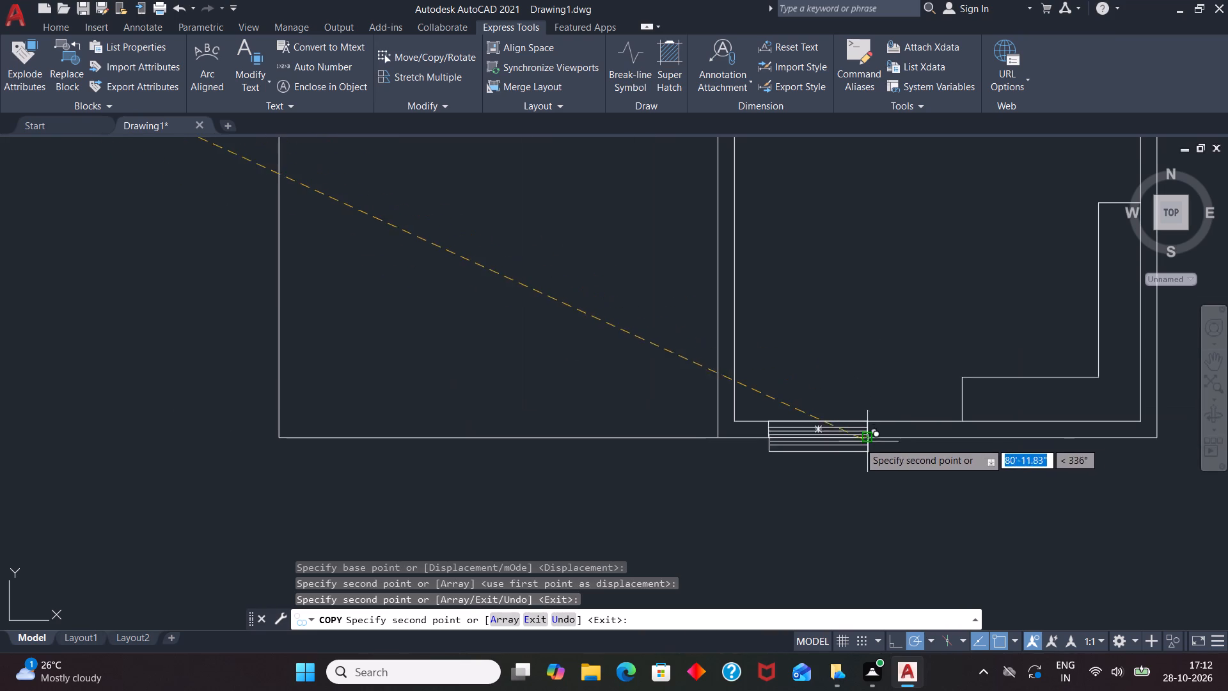
scroll(845, 436, down, 2)
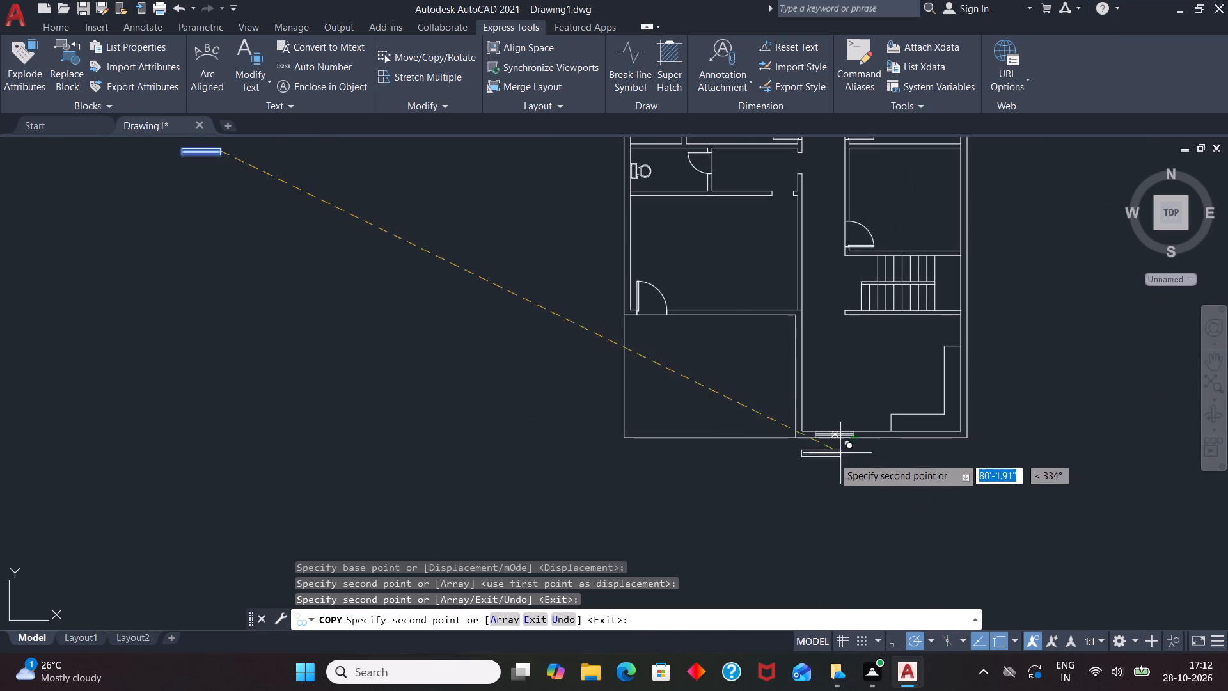
scroll(791, 470, down, 1)
key(space)
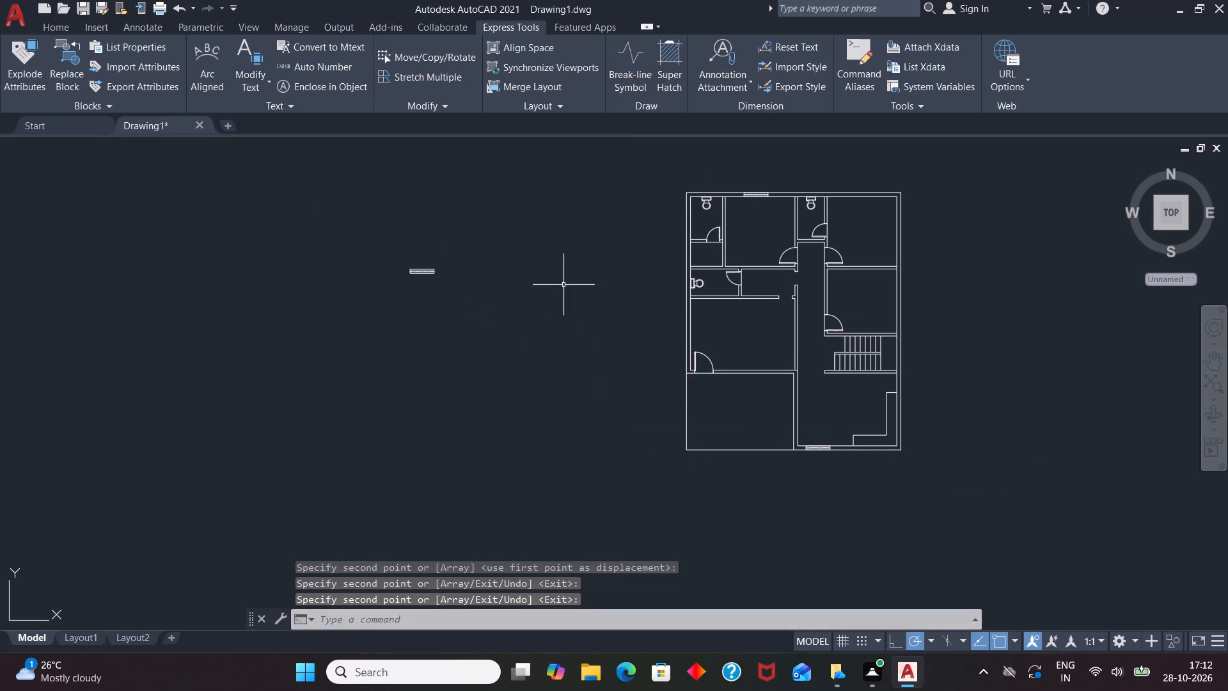
Rotate the spare window outside the plan 90° clockwise about its right end so it stands vertical.
click(421, 271)
text(RO)
key(Return)
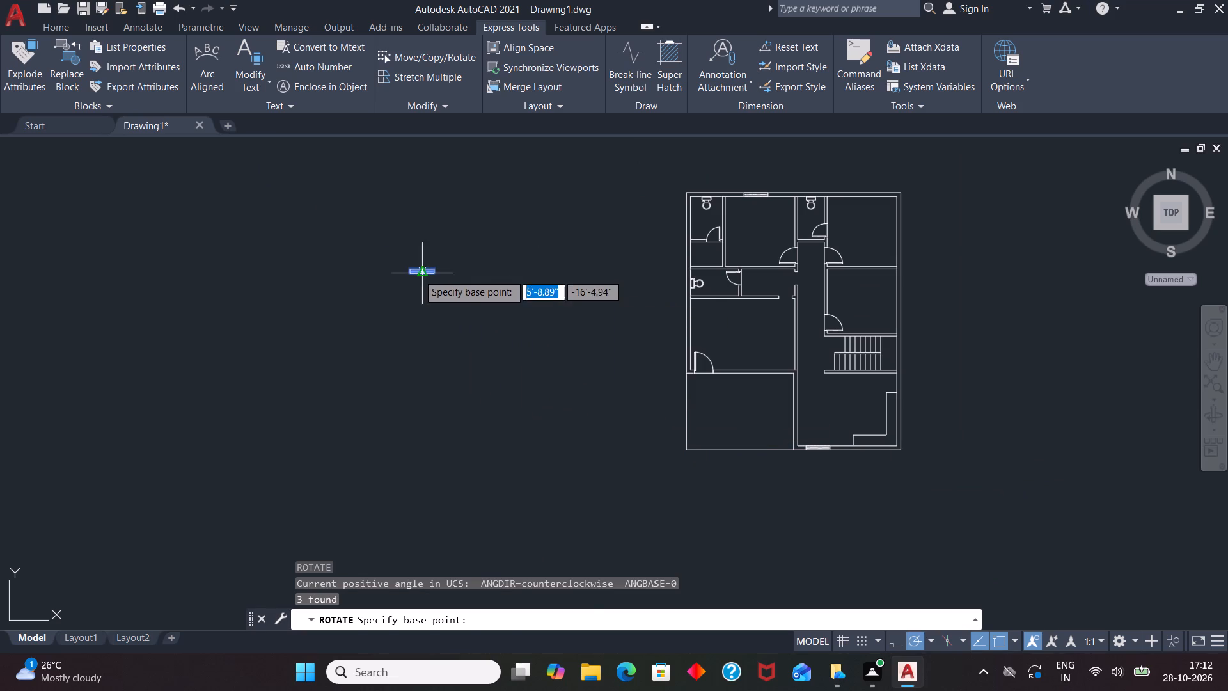
click(435, 274)
click(432, 331)
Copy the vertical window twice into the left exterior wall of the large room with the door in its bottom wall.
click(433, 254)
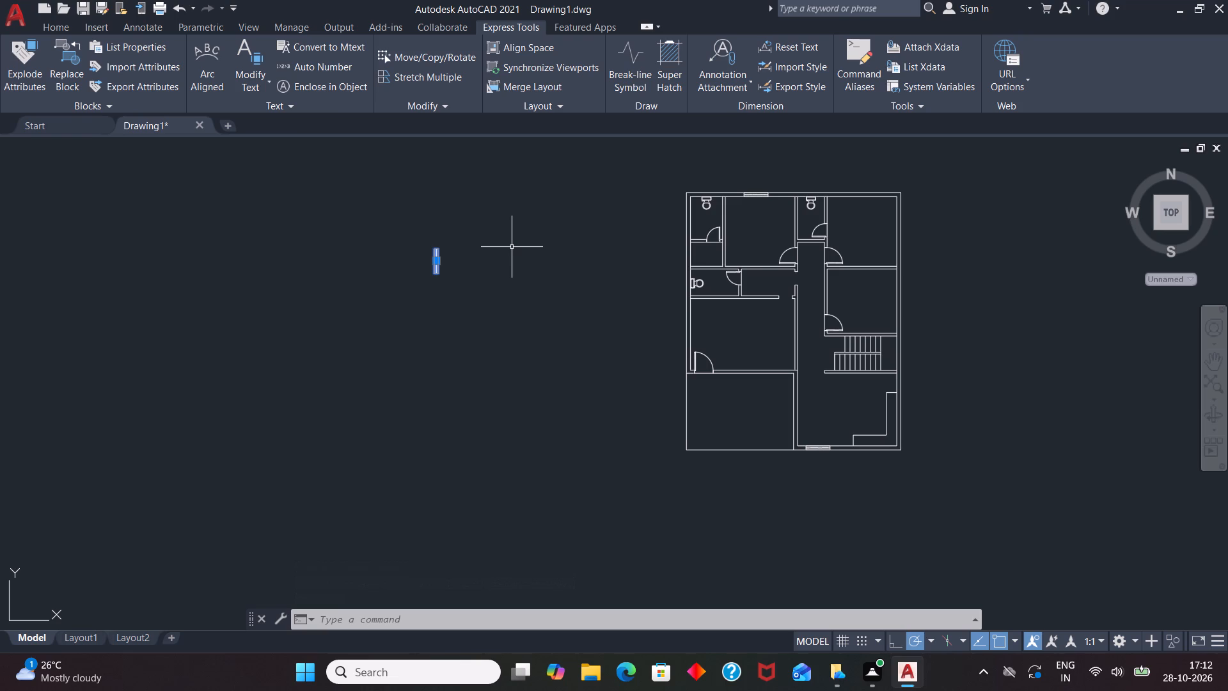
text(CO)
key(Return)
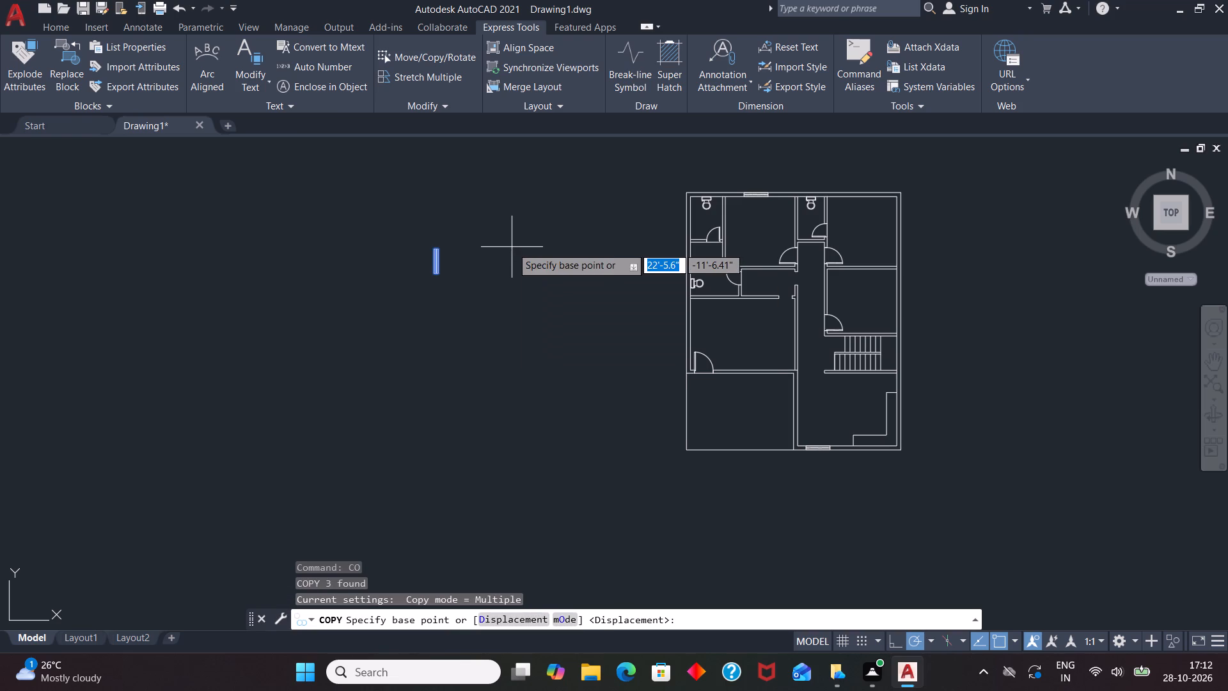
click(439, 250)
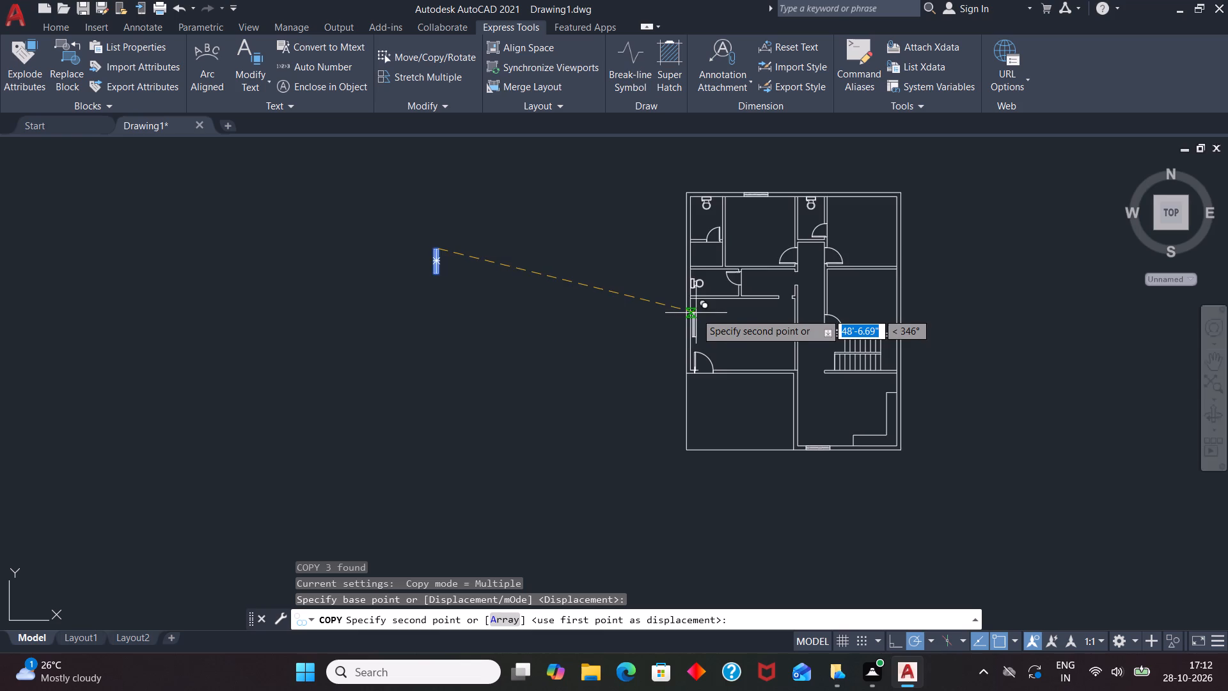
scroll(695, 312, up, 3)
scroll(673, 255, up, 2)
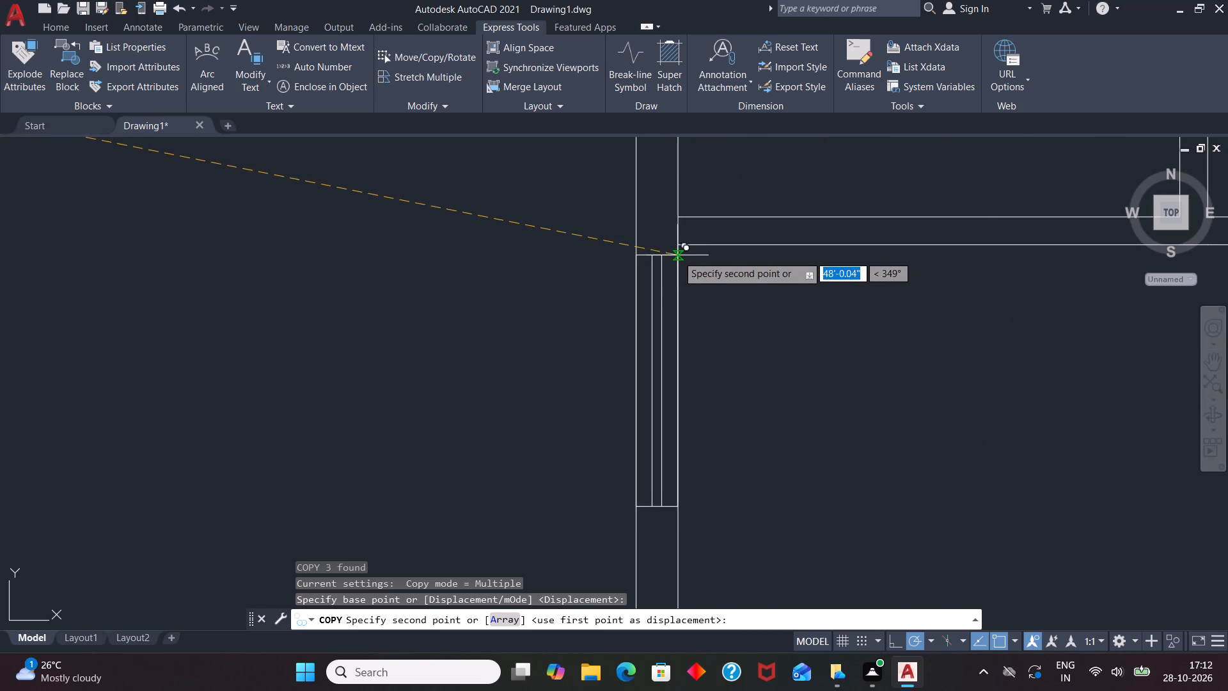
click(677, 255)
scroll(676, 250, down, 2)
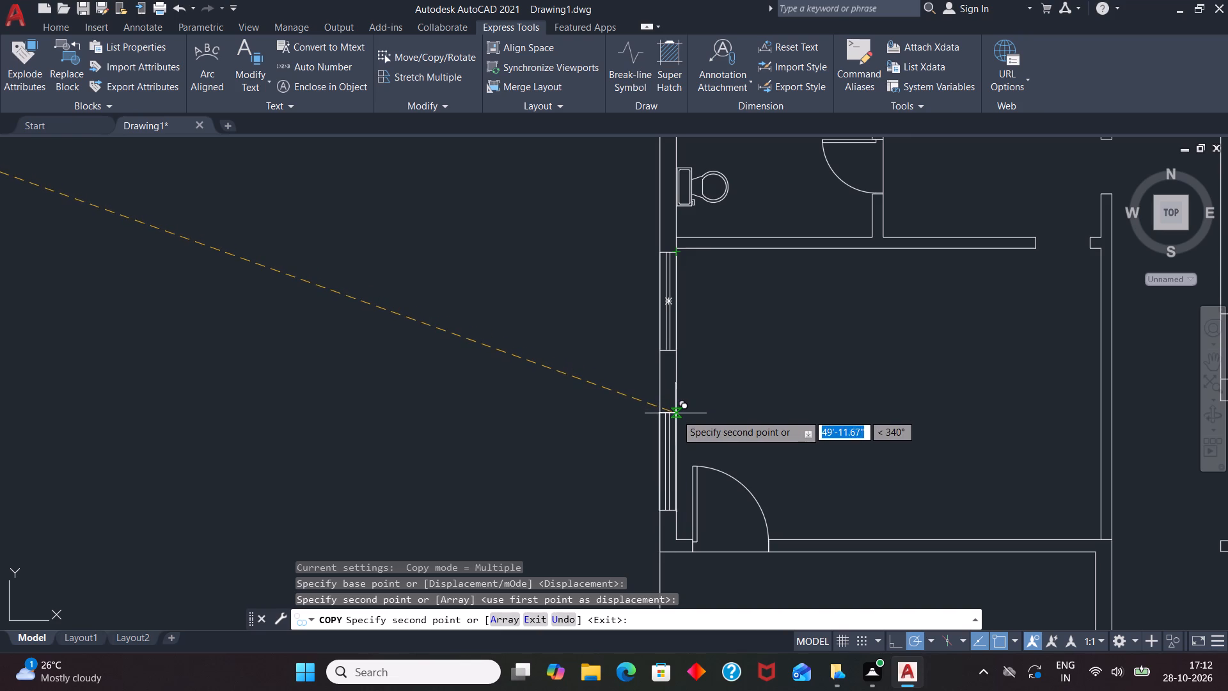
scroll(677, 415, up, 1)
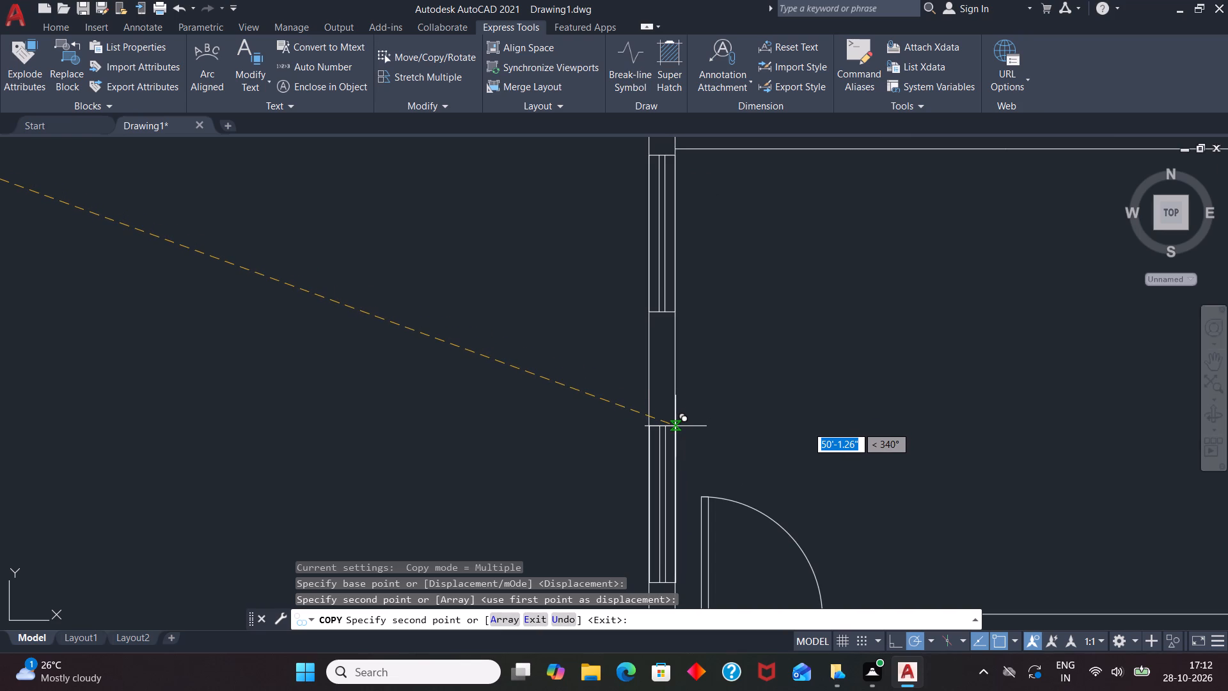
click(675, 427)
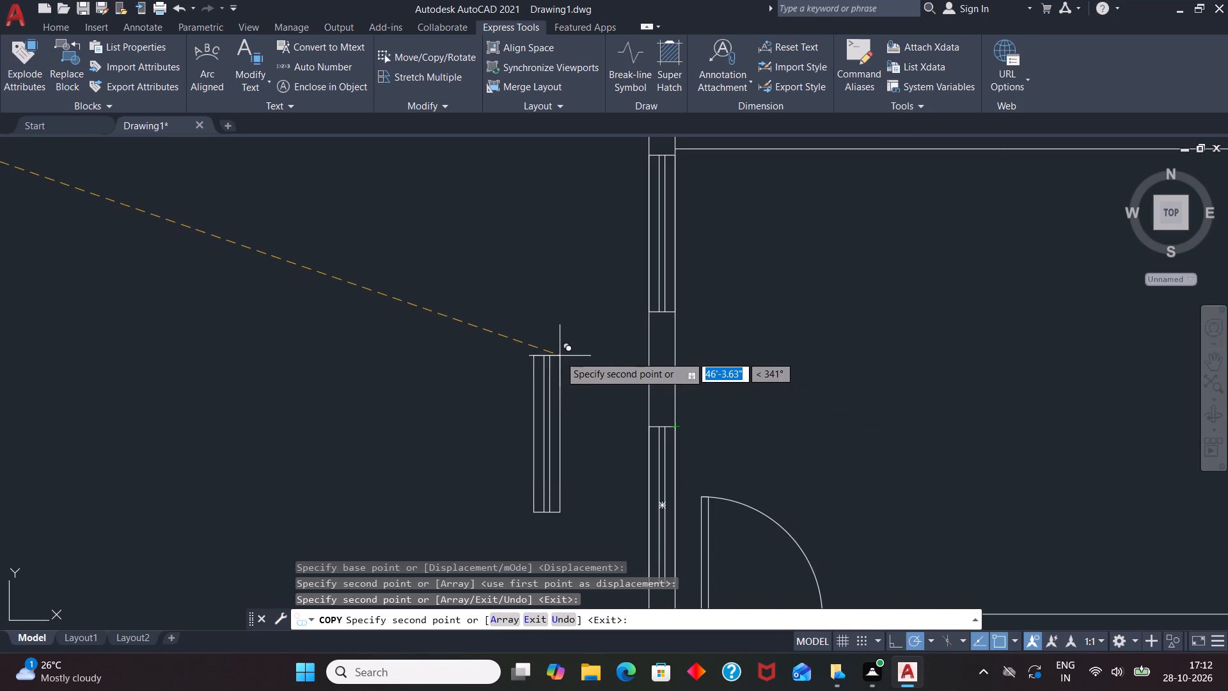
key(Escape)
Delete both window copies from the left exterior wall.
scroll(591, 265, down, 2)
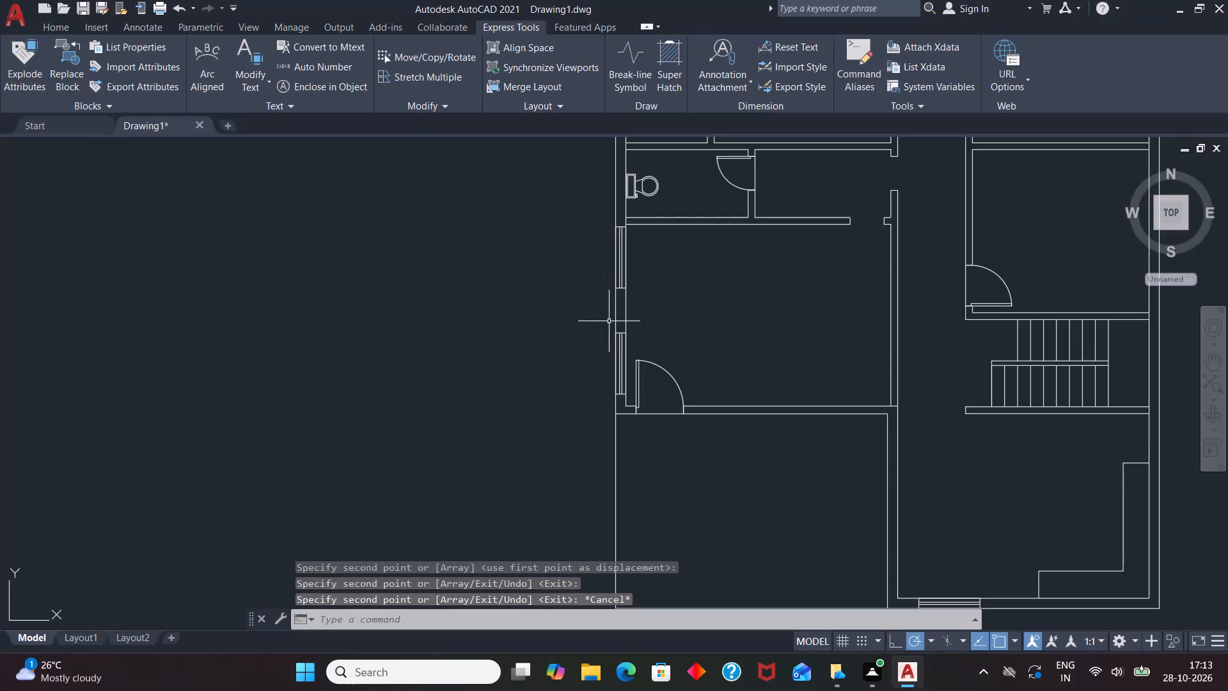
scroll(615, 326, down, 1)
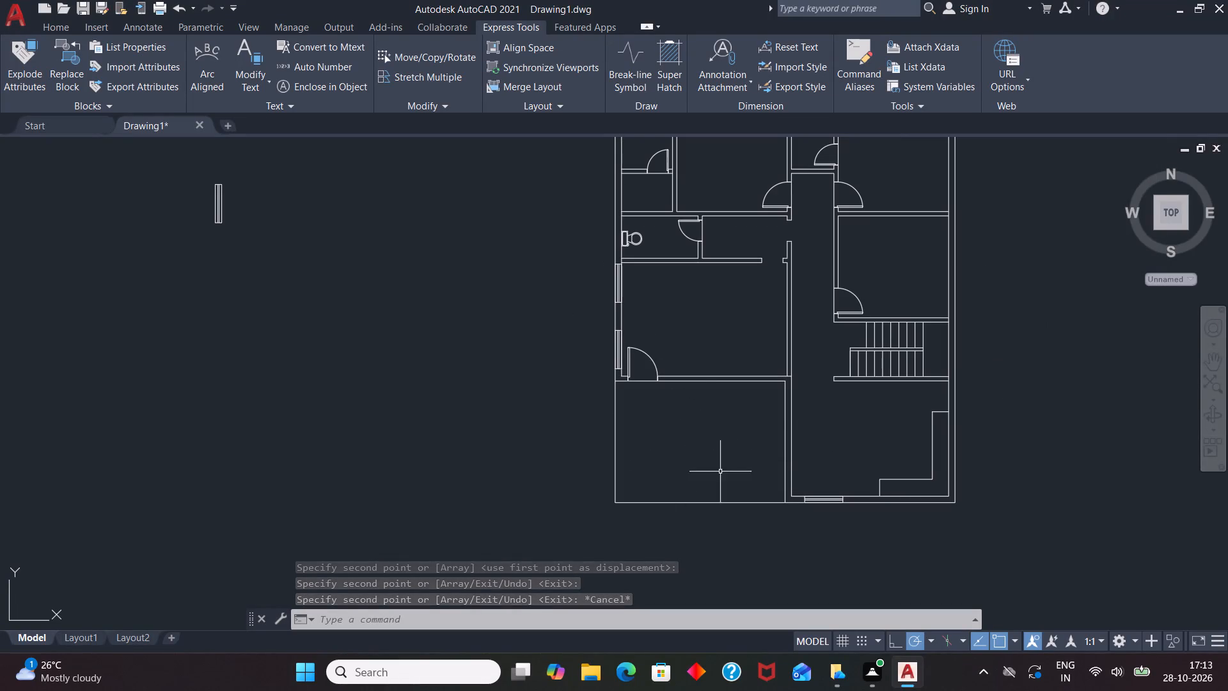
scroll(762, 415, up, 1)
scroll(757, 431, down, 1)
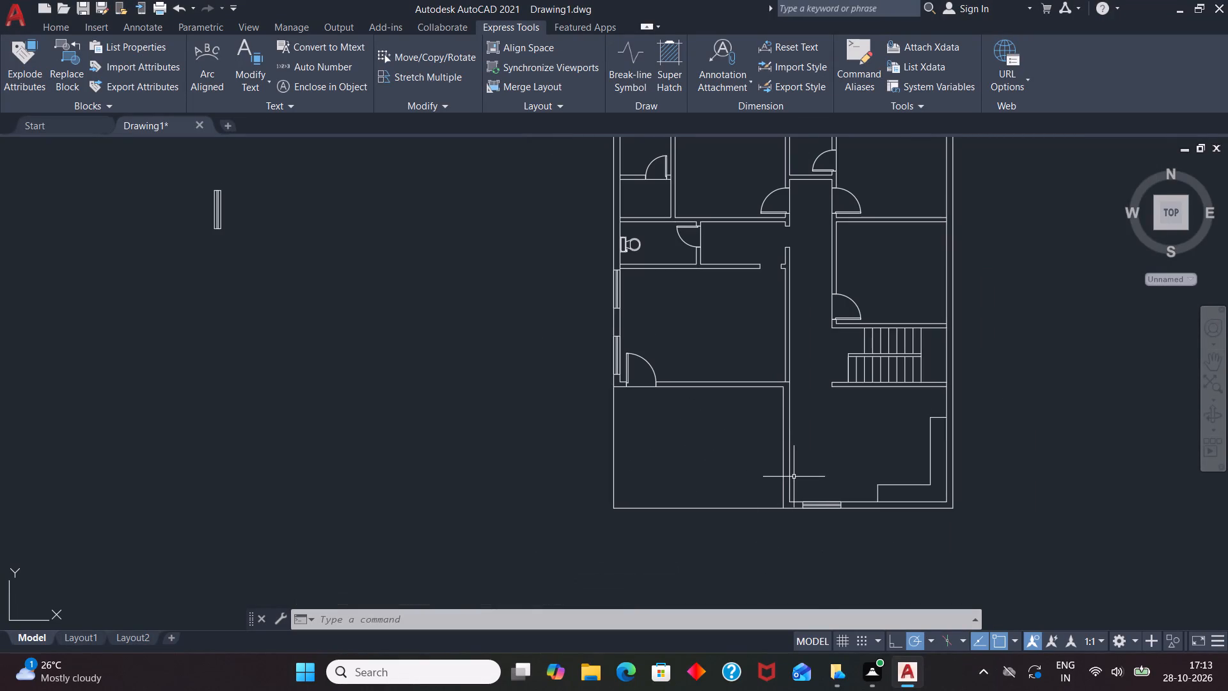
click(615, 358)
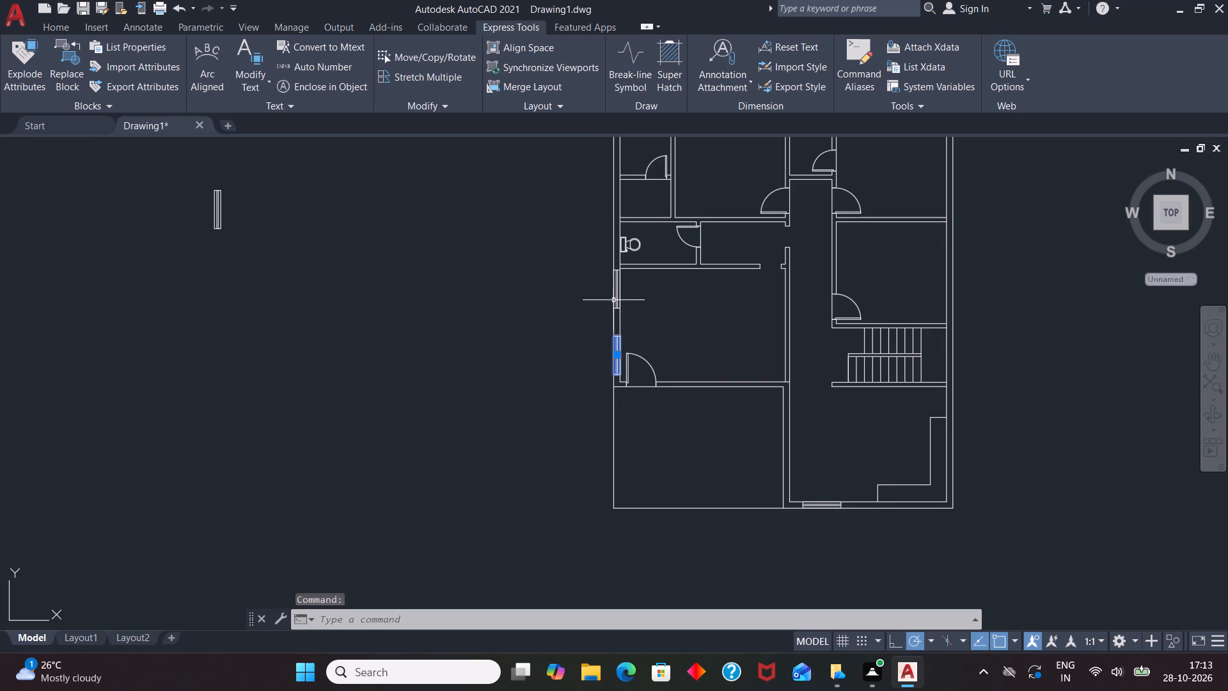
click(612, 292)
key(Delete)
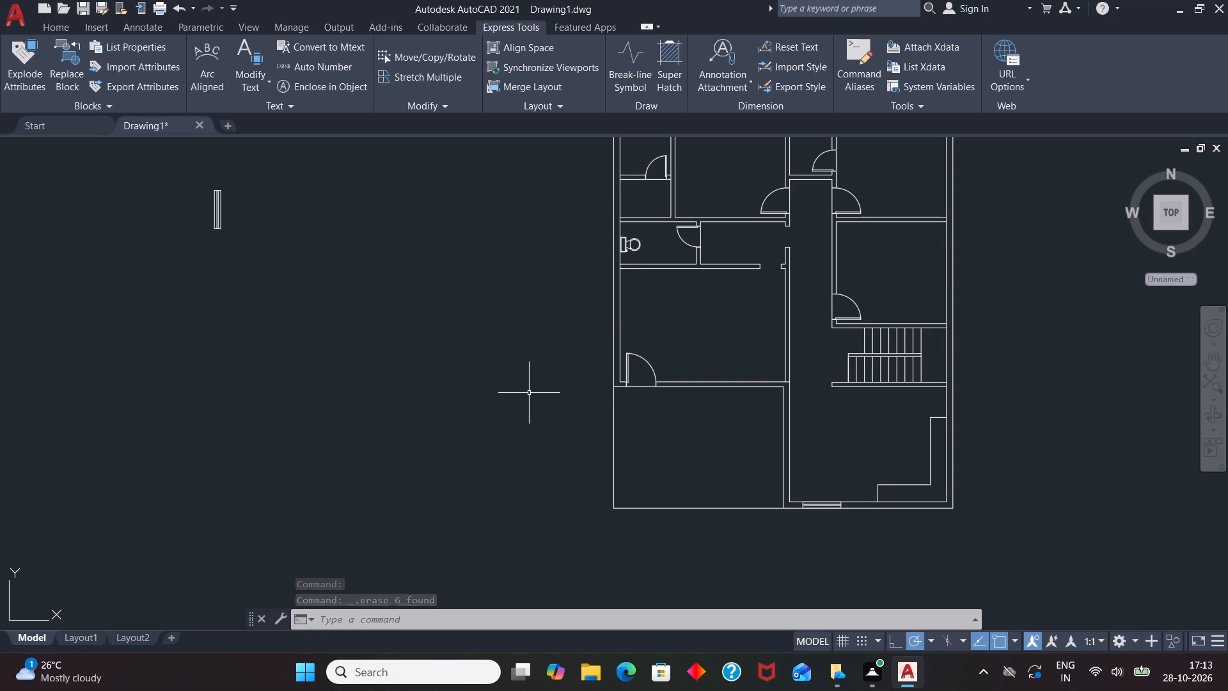
Copy the vertical window by its top-right corner into the right exterior wall of the upper-right room.
scroll(524, 487, down, 1)
click(329, 312)
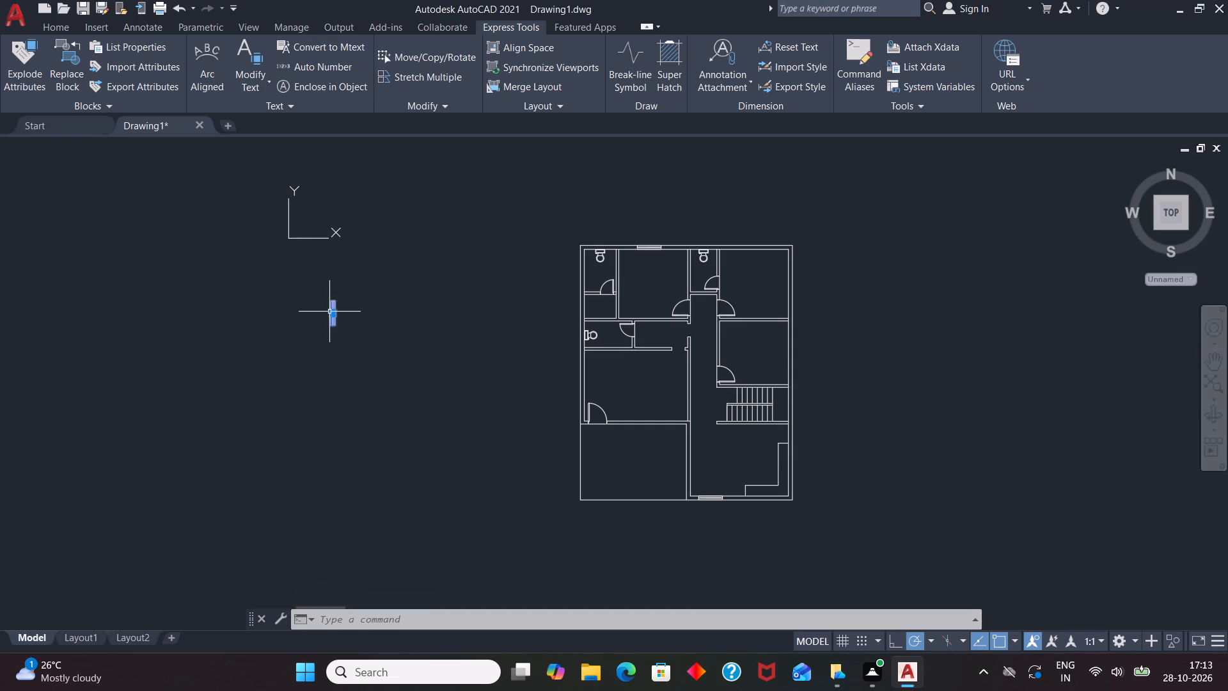
text(CO)
key(Return)
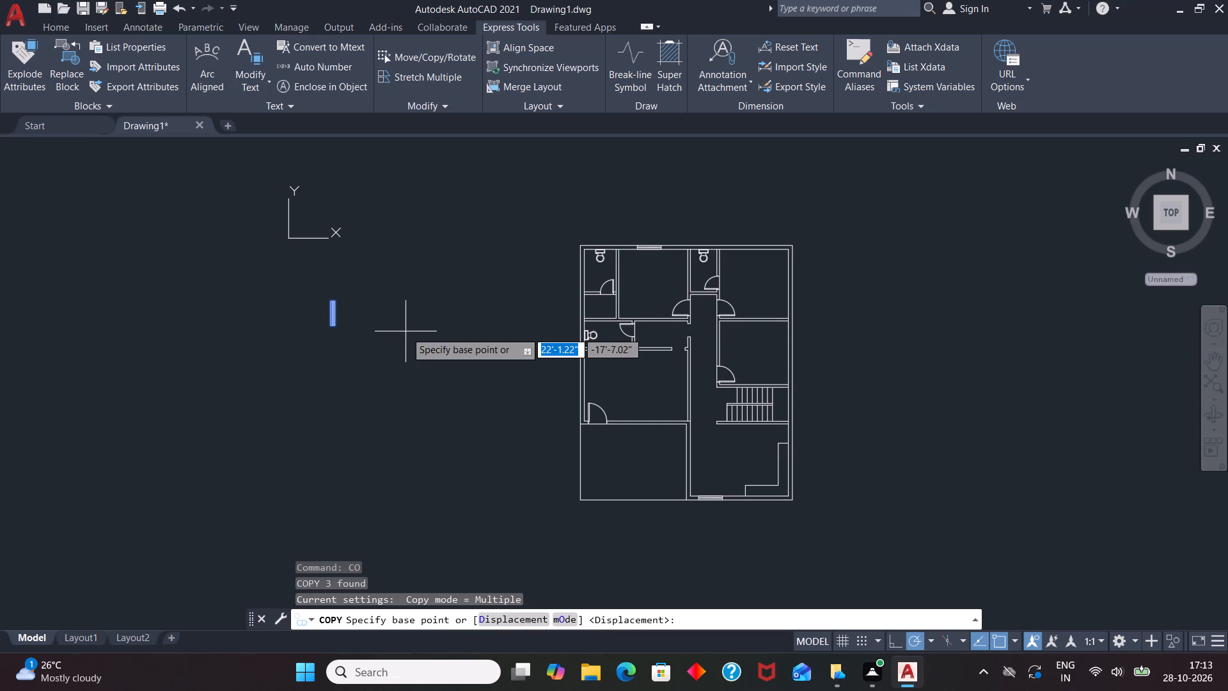
click(341, 298)
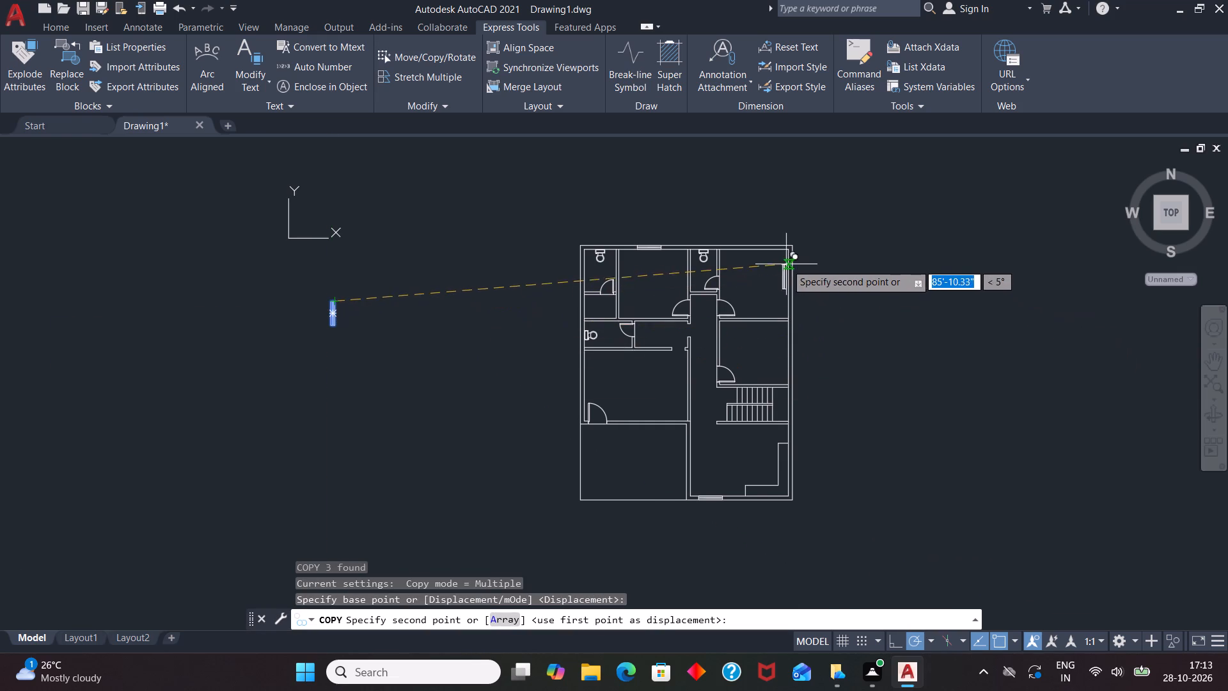
scroll(786, 264, up, 5)
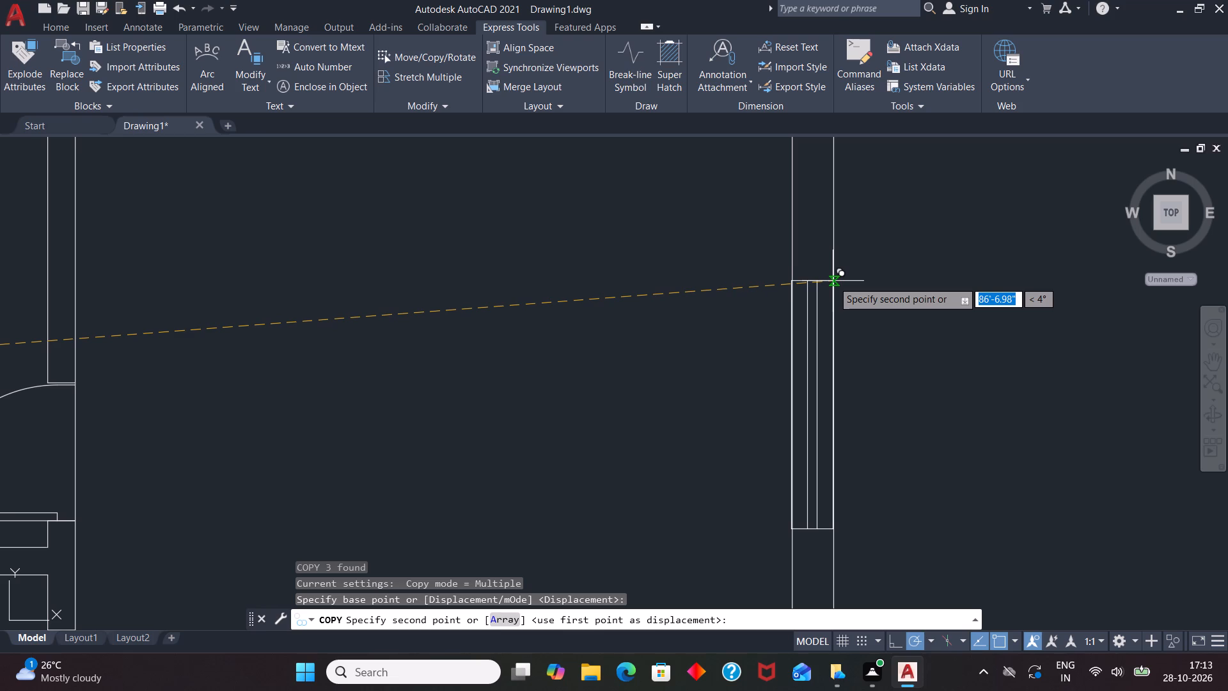
scroll(833, 281, up, 2)
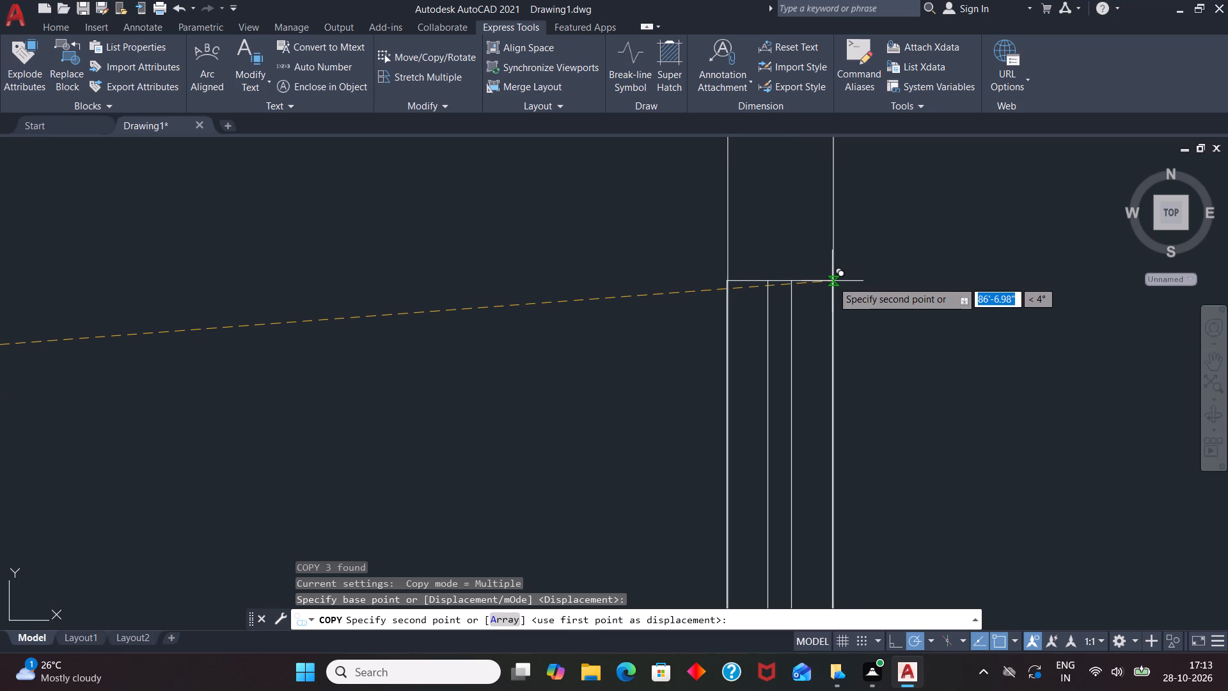
double_click(833, 278)
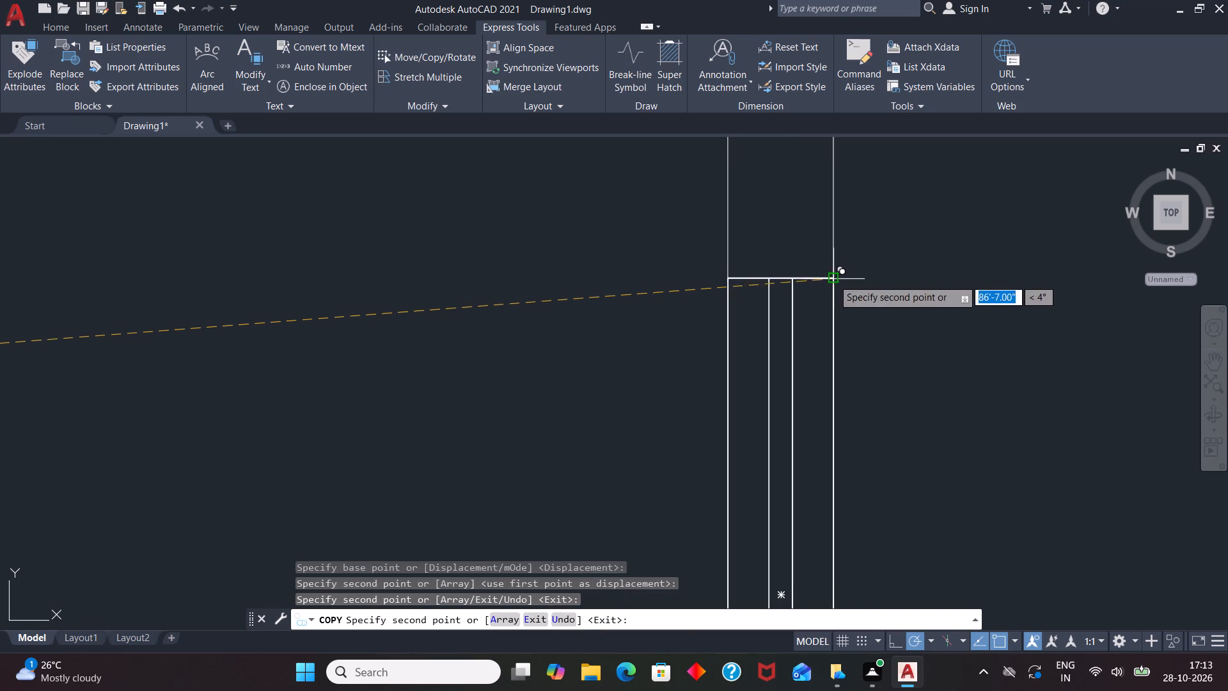
Place another copy of the window in the right exterior wall of the room directly above the staircase.
scroll(814, 255, down, 6)
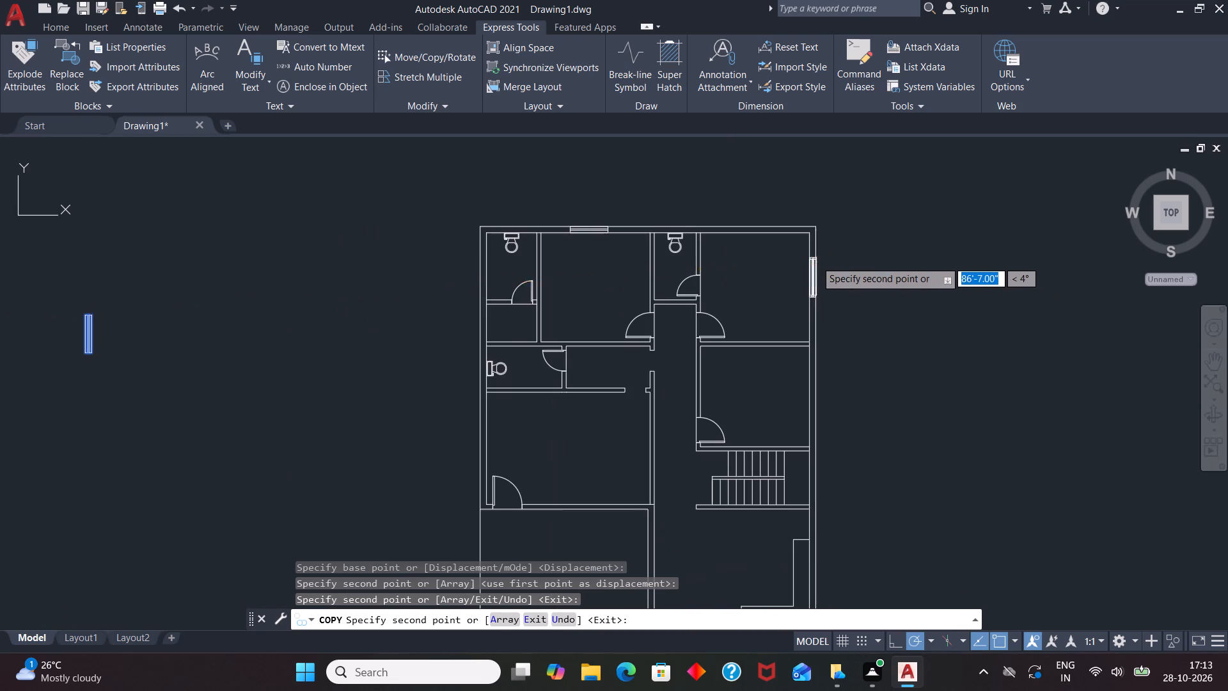
scroll(814, 373, up, 5)
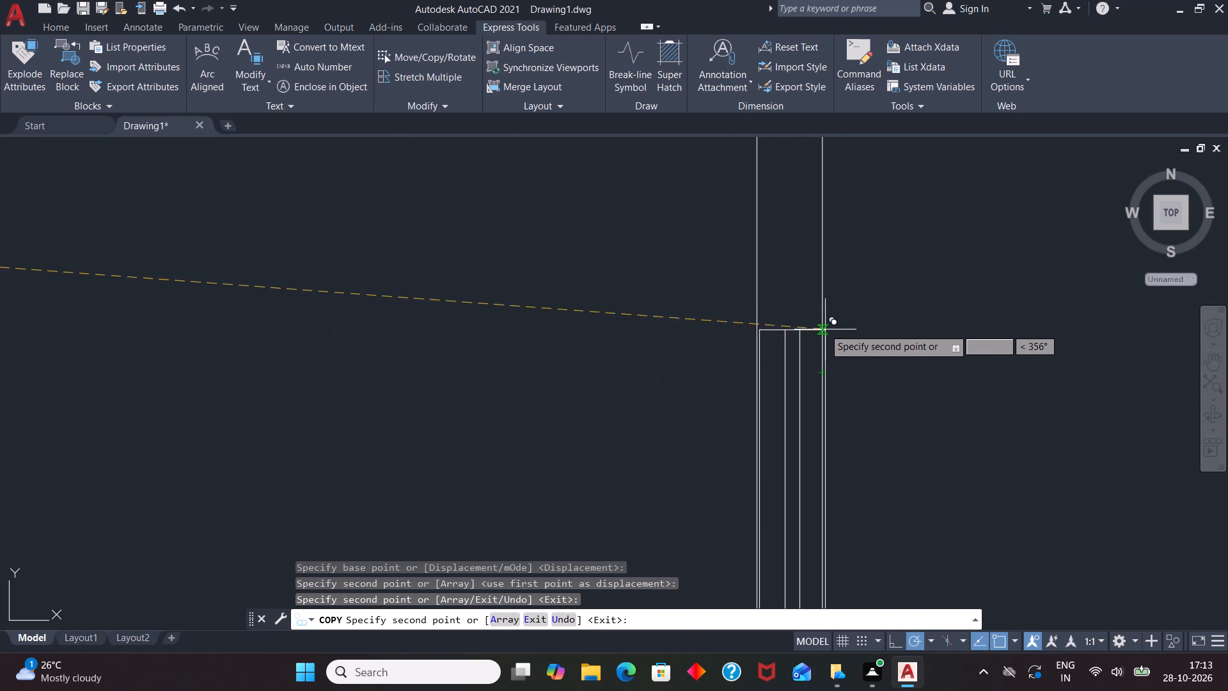
click(823, 314)
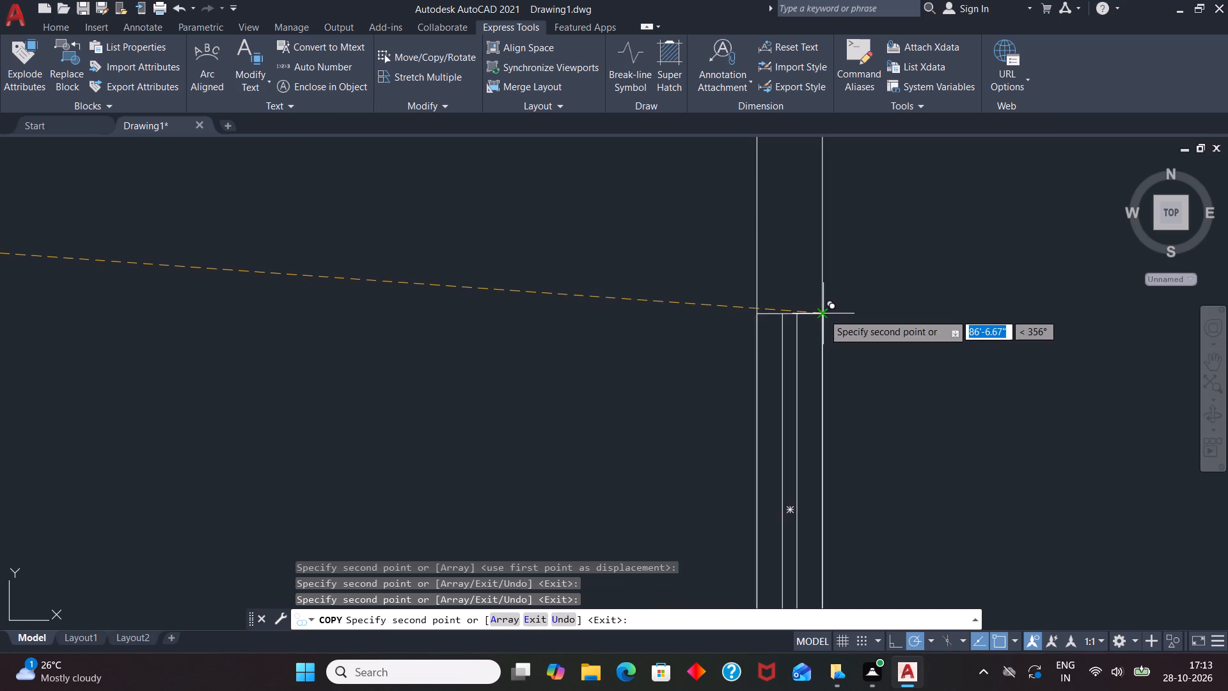
Place a third copy of the window in the right exterior wall beside the L-shaped counter and end the copying.
scroll(782, 255, down, 4)
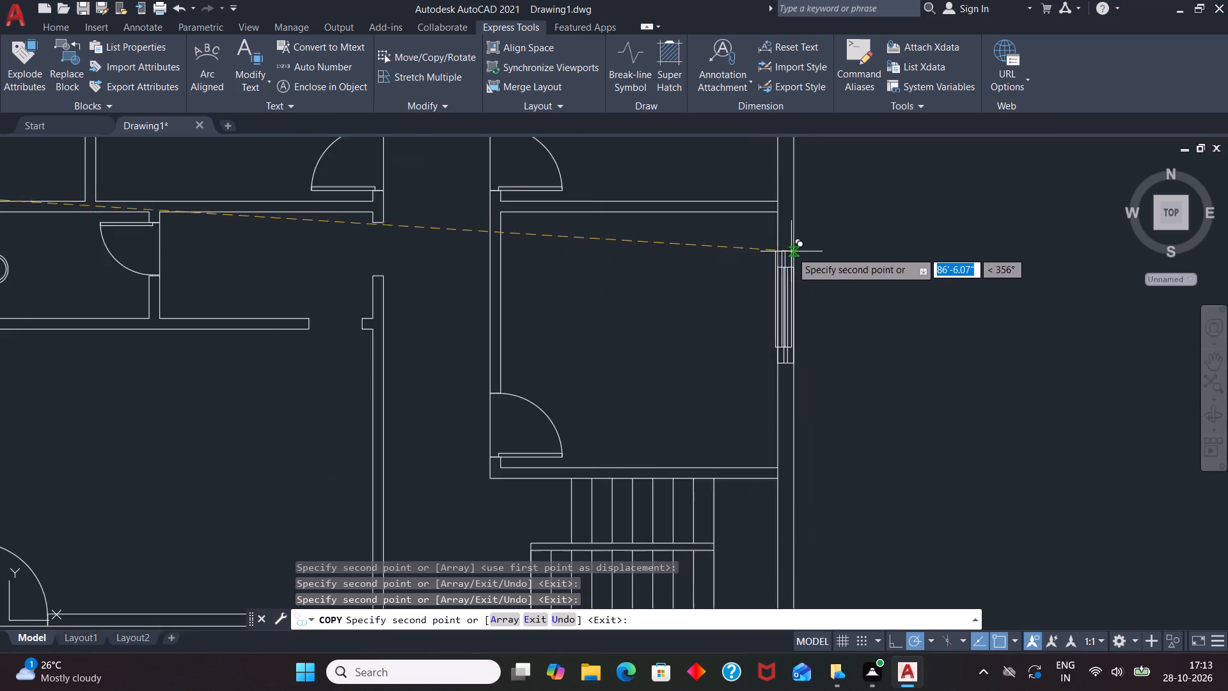
scroll(770, 337, down, 1)
scroll(787, 488, up, 3)
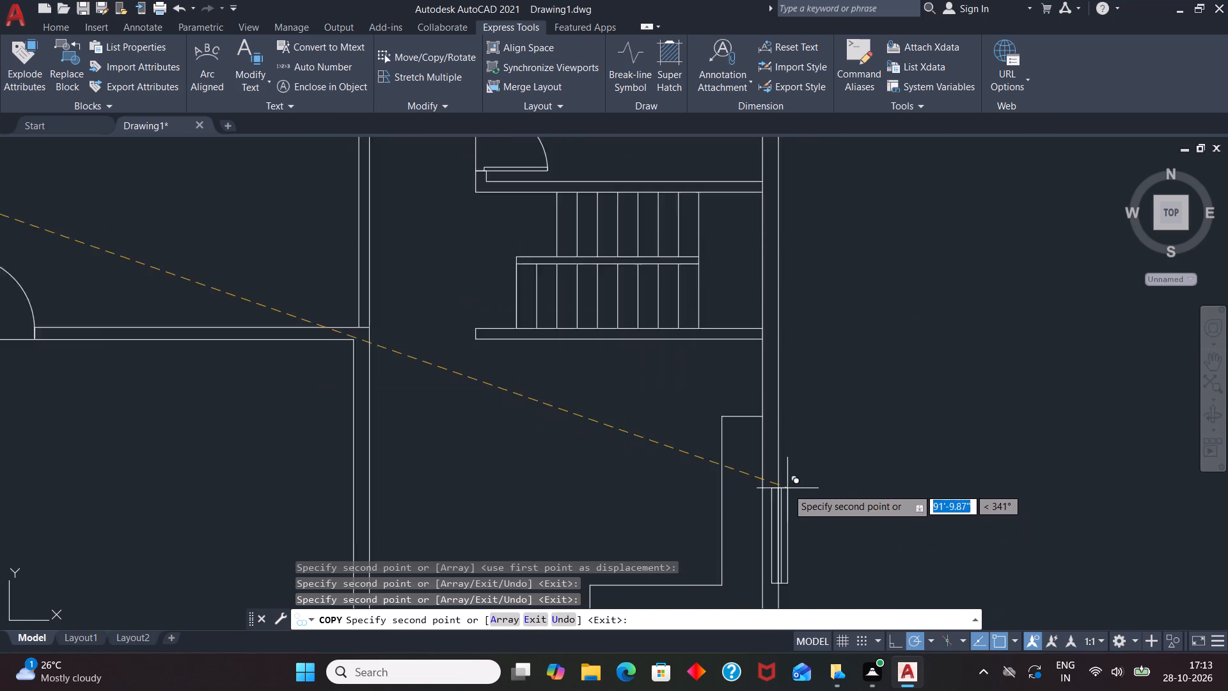
scroll(771, 470, up, 2)
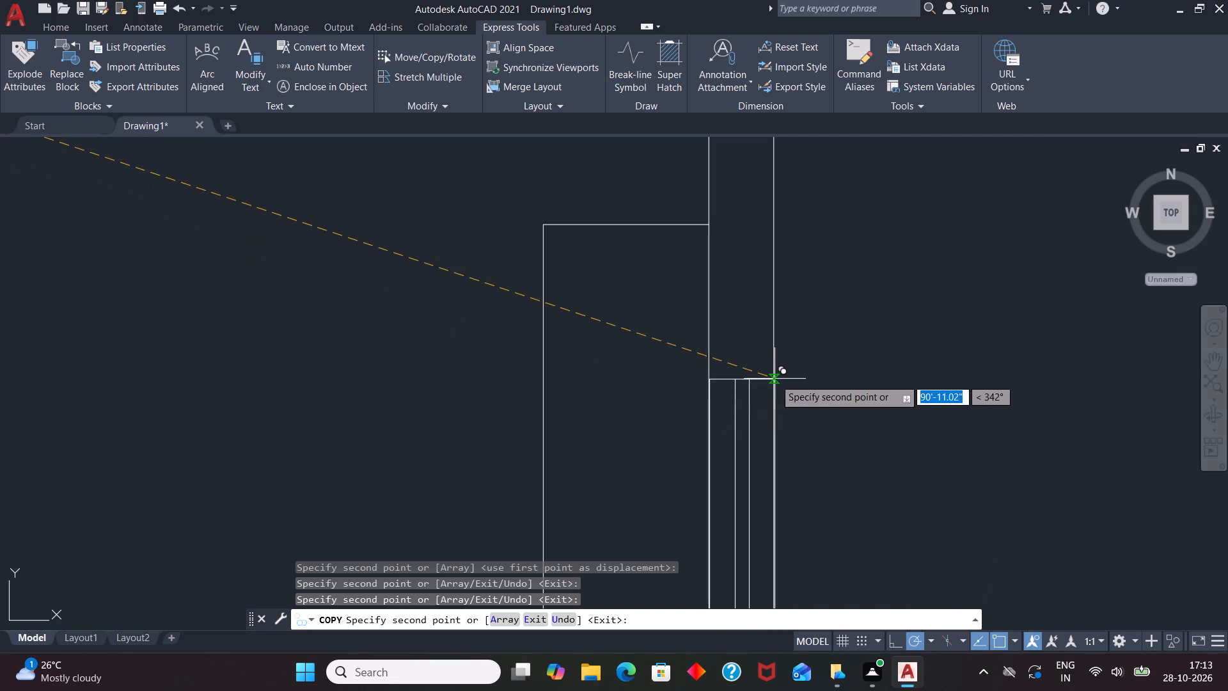
click(775, 377)
scroll(768, 413, down, 2)
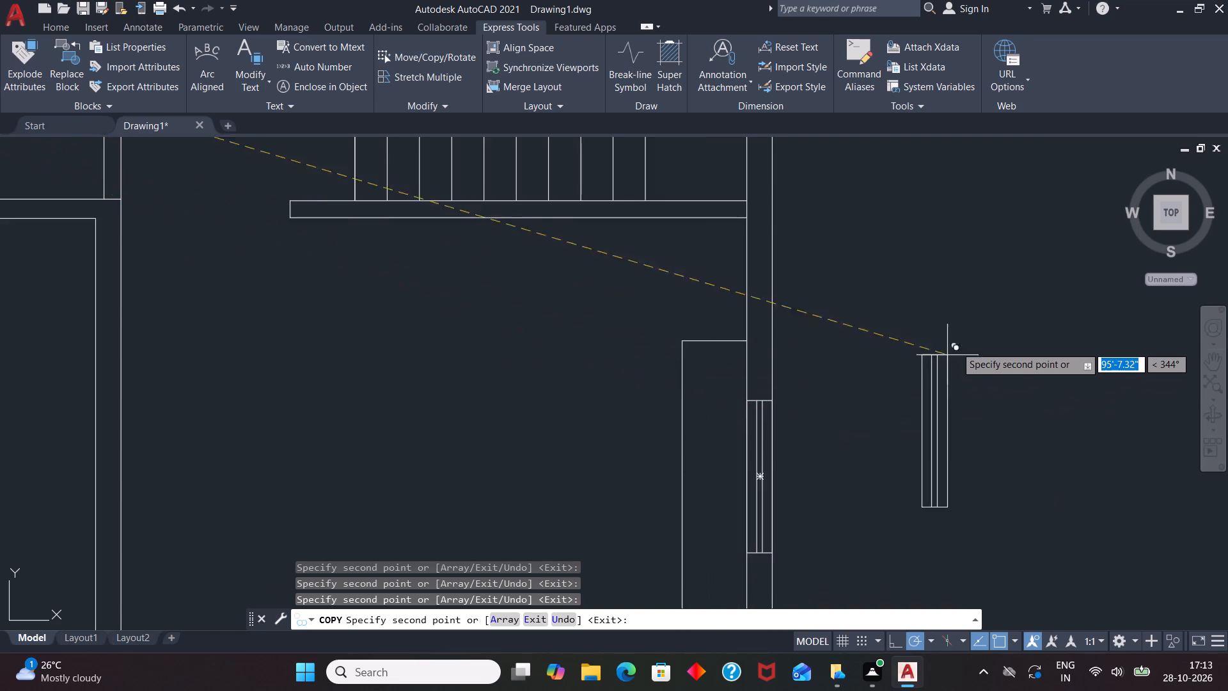
scroll(956, 344, down, 2)
key(Escape)
Delete the spare vertical window outside the plan.
scroll(922, 411, down, 2)
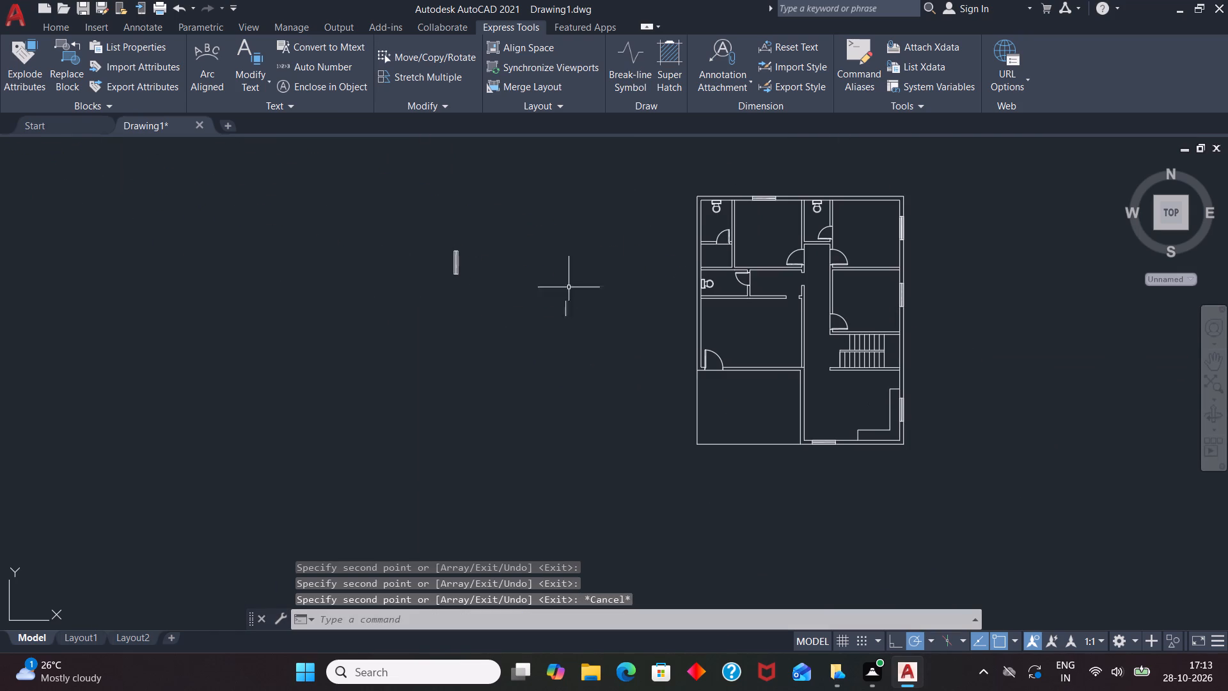
click(458, 259)
key(Delete)
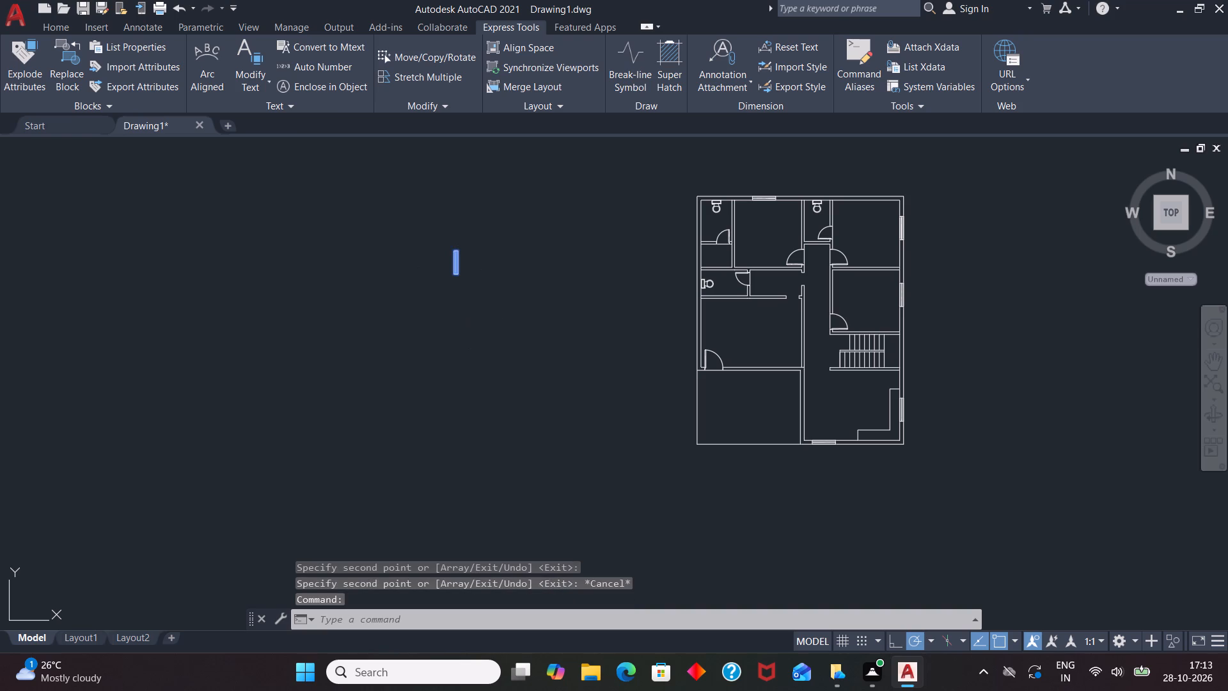
Draw a 34" by 9" rectangle in the empty area outside the plan.
text(REC)
key(Return)
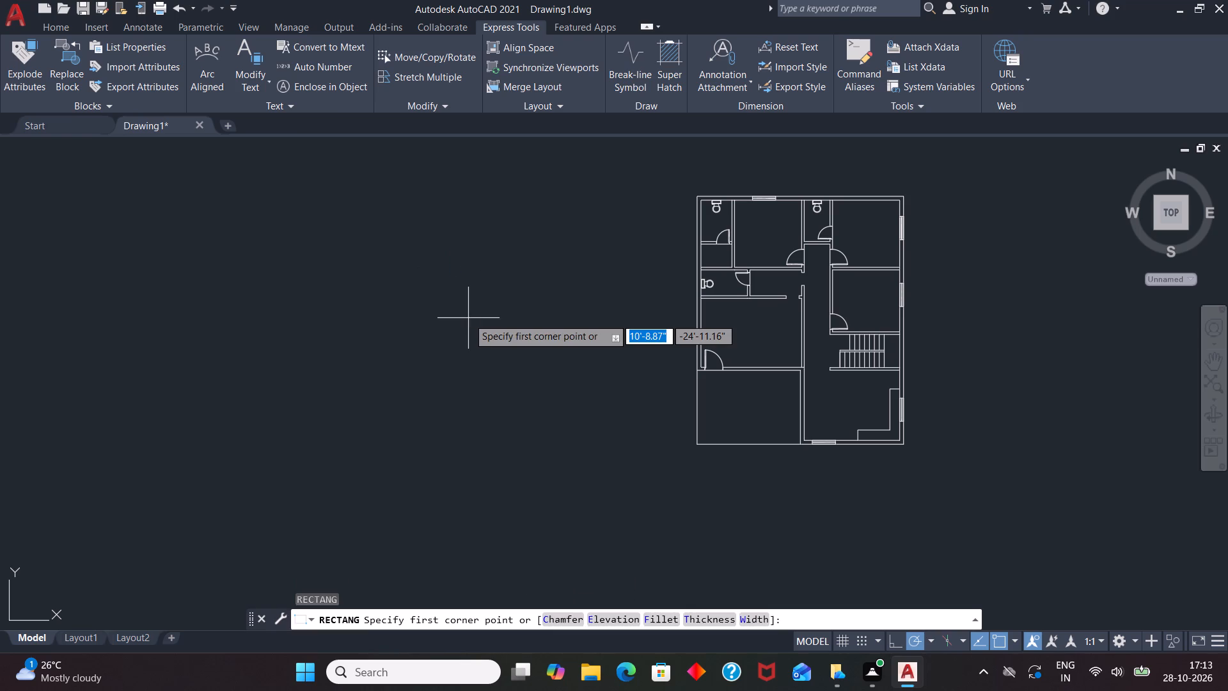
click(439, 285)
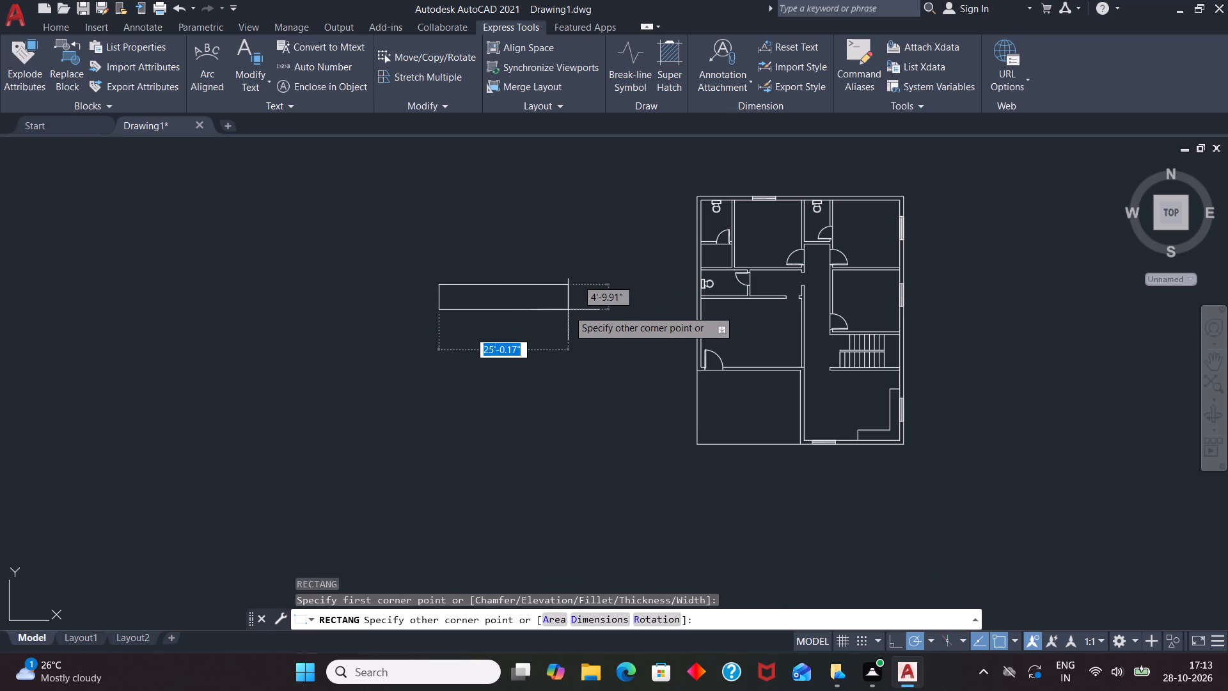
text(34)
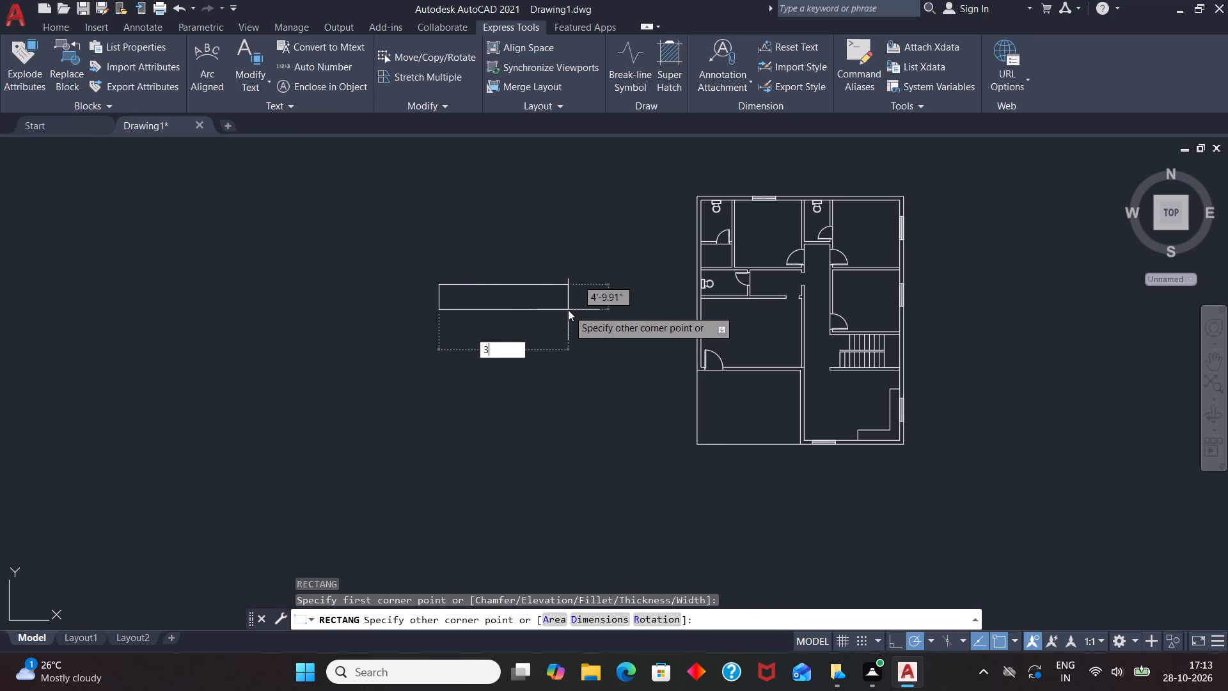
key(Tab)
key(9)
key(Return)
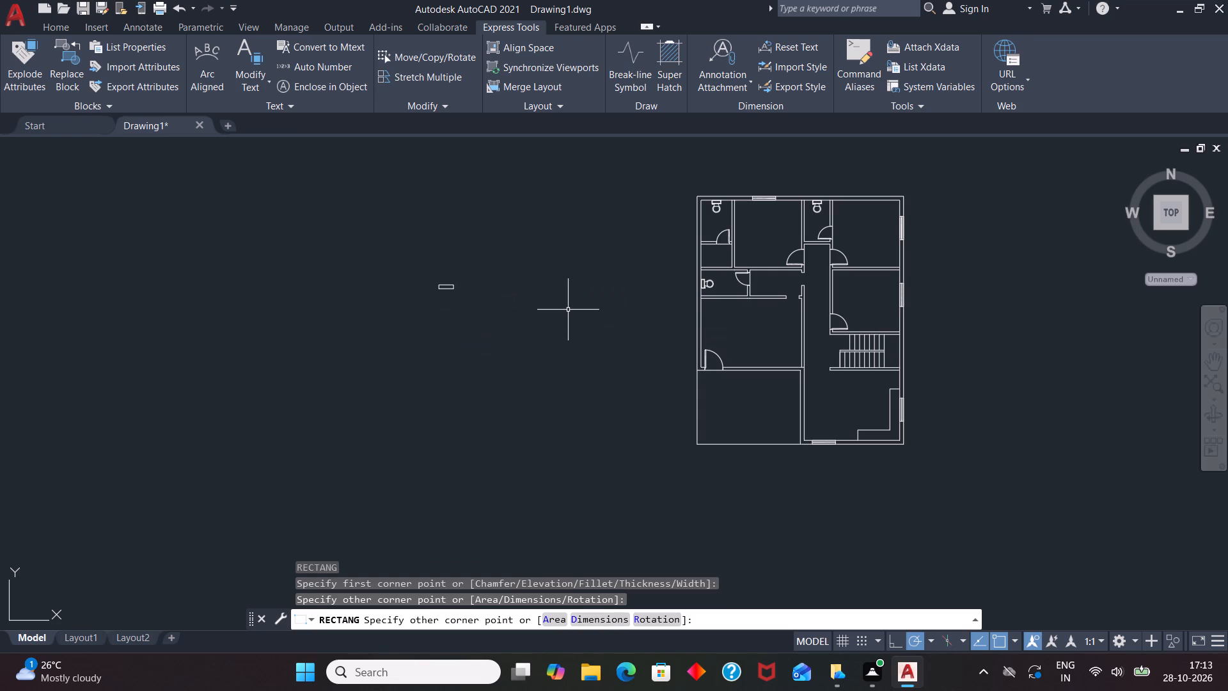
Draw a horizontal centre line in the small rectangle between the midpoints of its two short sides.
key(l)
key(Return)
scroll(449, 315, up, 3)
scroll(399, 182, up, 2)
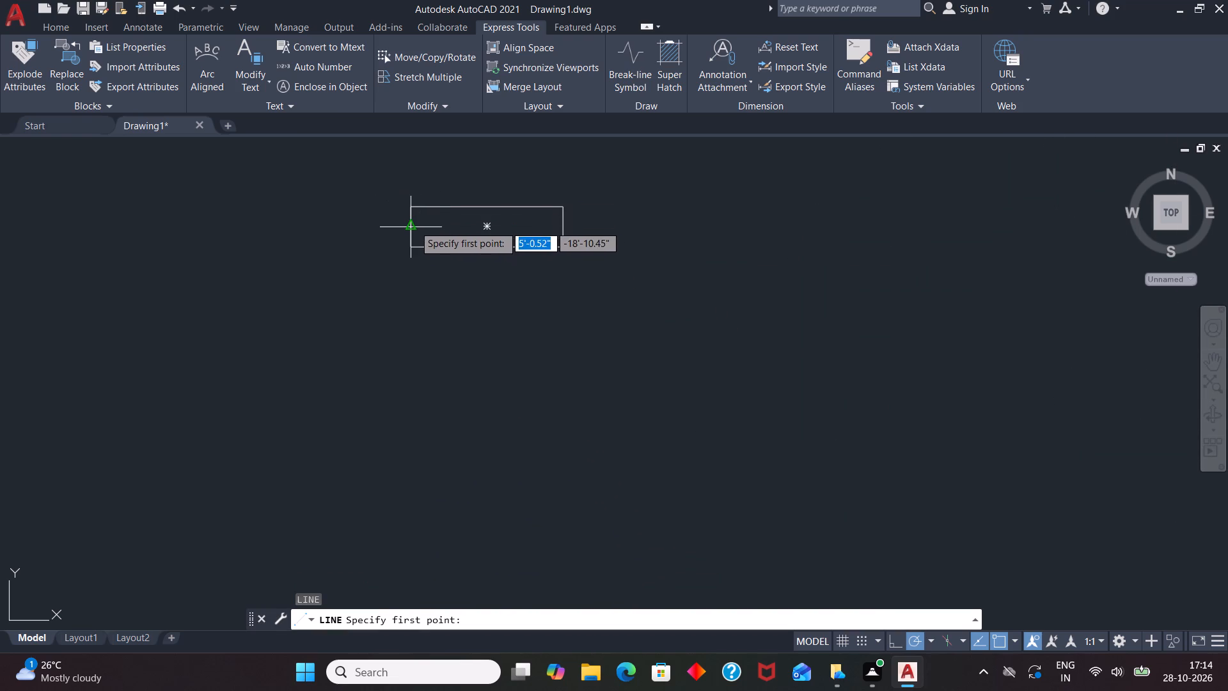
click(413, 225)
click(567, 226)
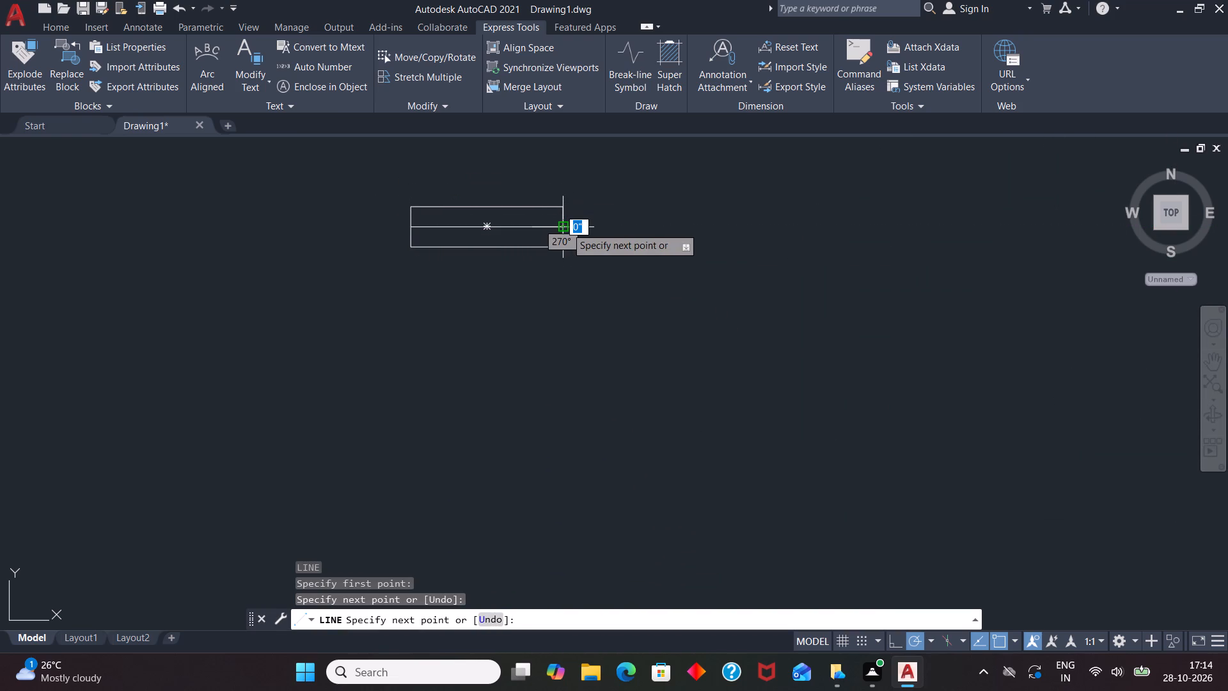
key(space)
Group the small rectangle and its centre line into one object.
drag(623, 258, 412, 241)
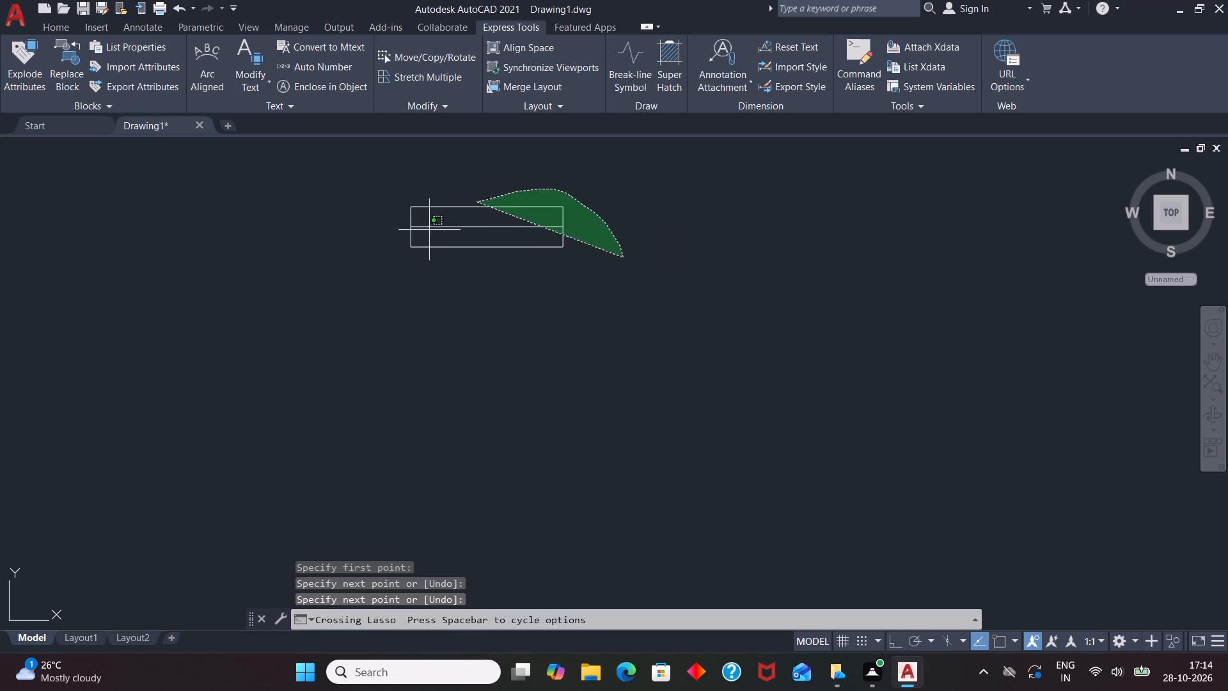
drag(412, 241, 392, 262)
key(g)
key(Return)
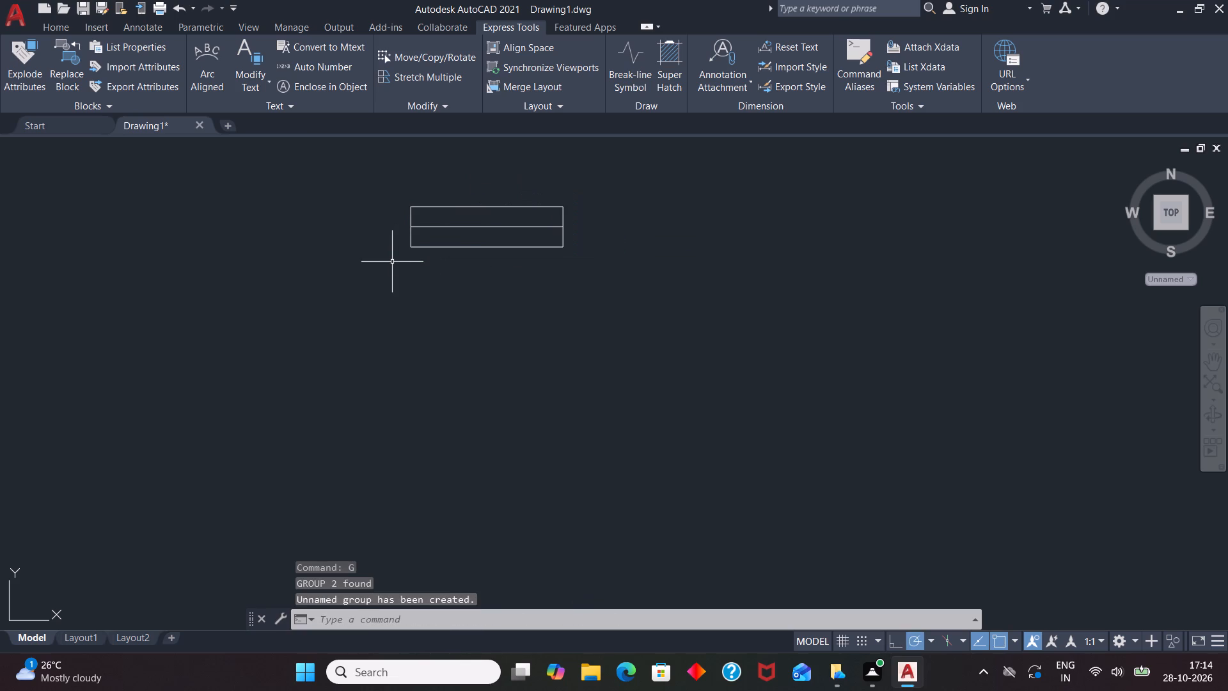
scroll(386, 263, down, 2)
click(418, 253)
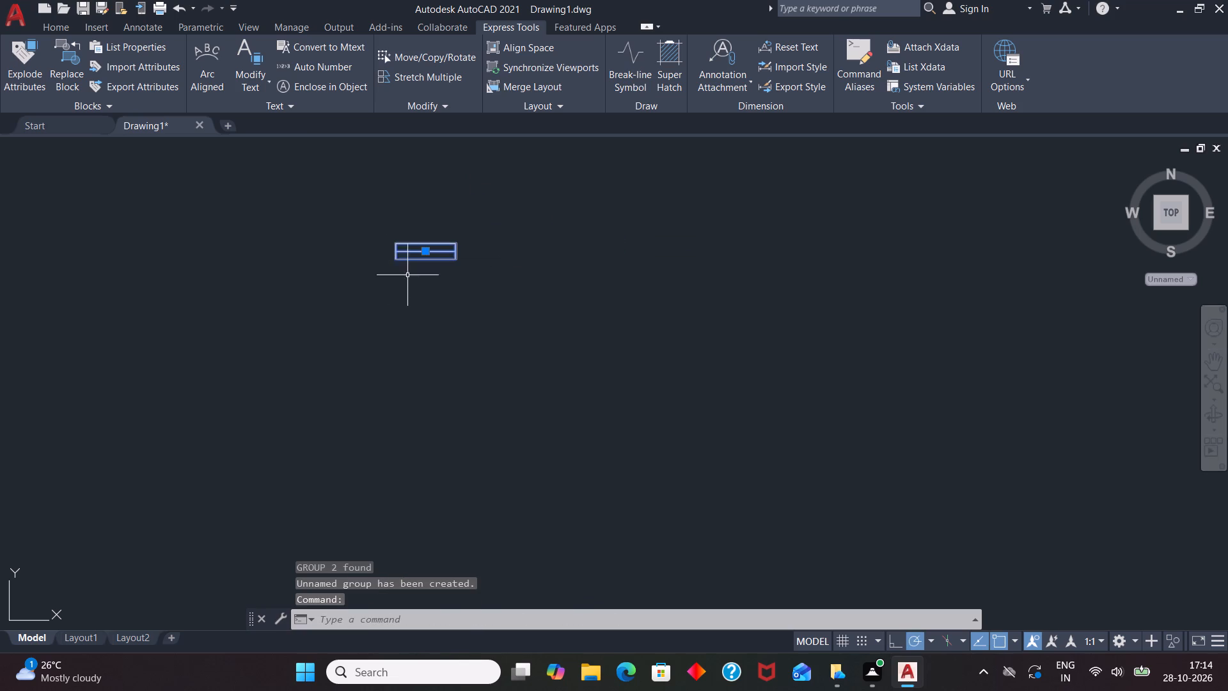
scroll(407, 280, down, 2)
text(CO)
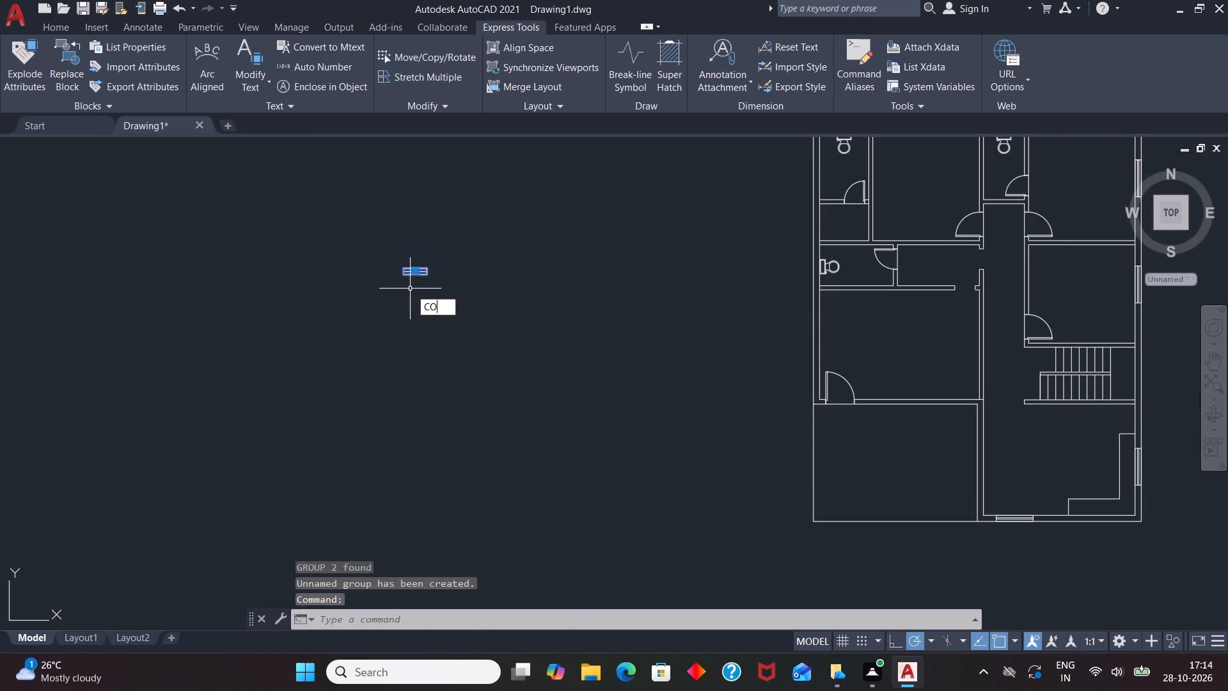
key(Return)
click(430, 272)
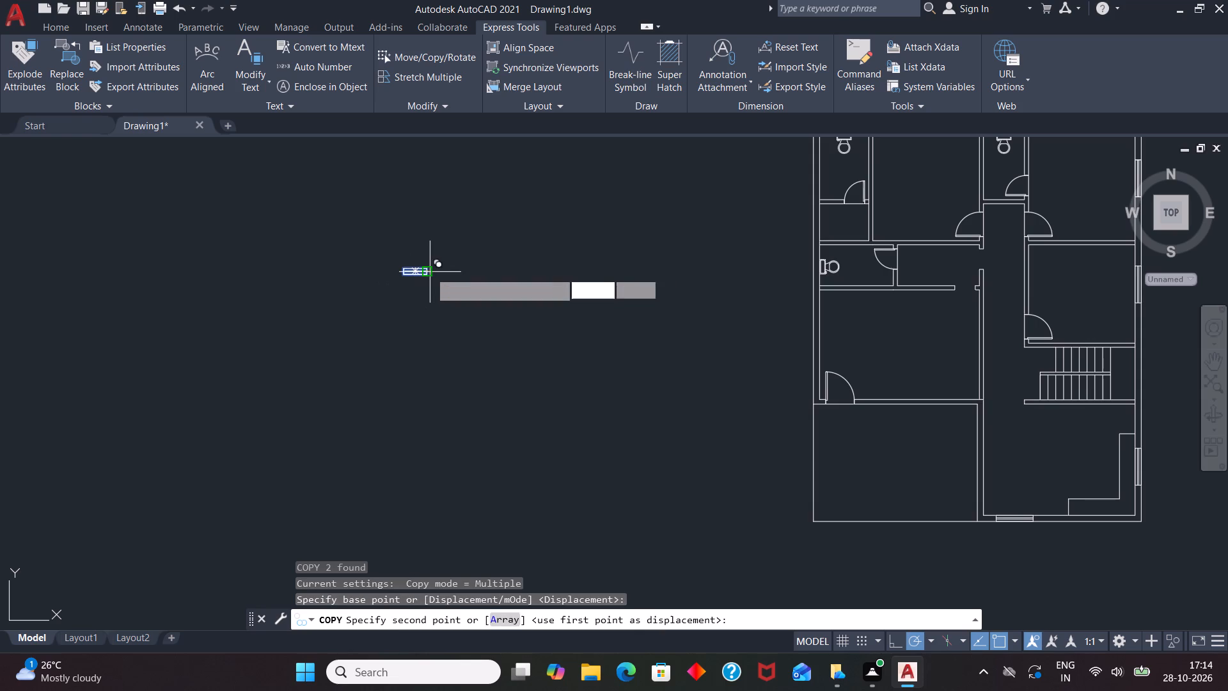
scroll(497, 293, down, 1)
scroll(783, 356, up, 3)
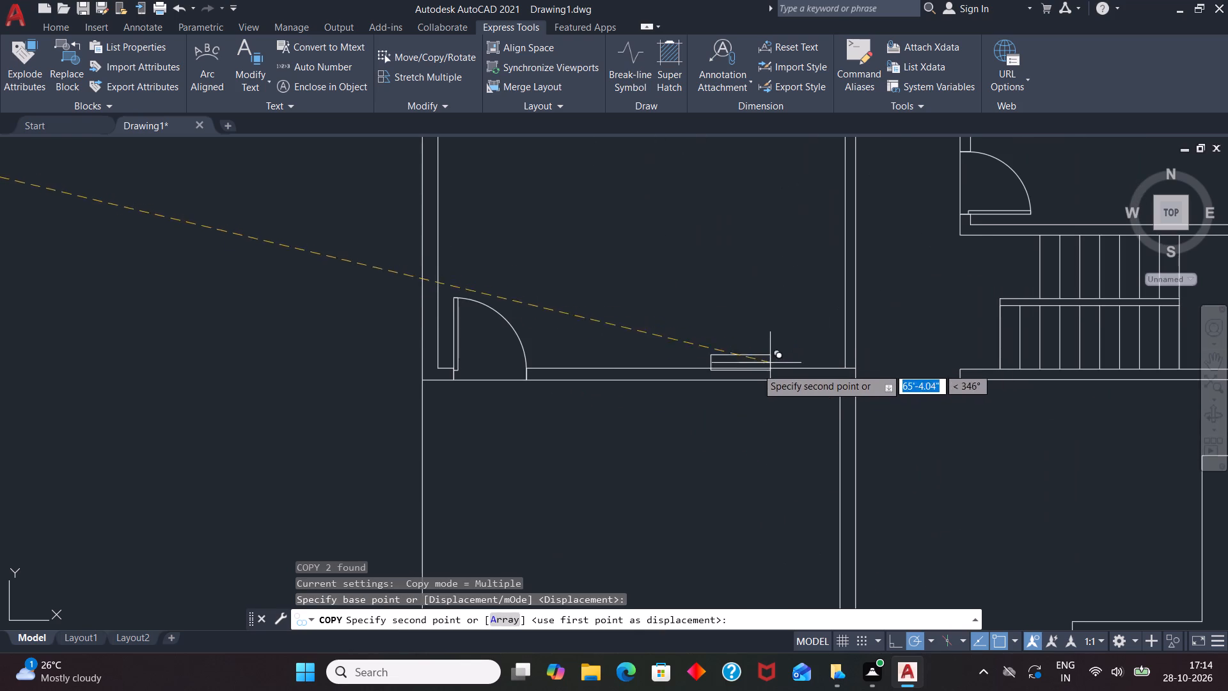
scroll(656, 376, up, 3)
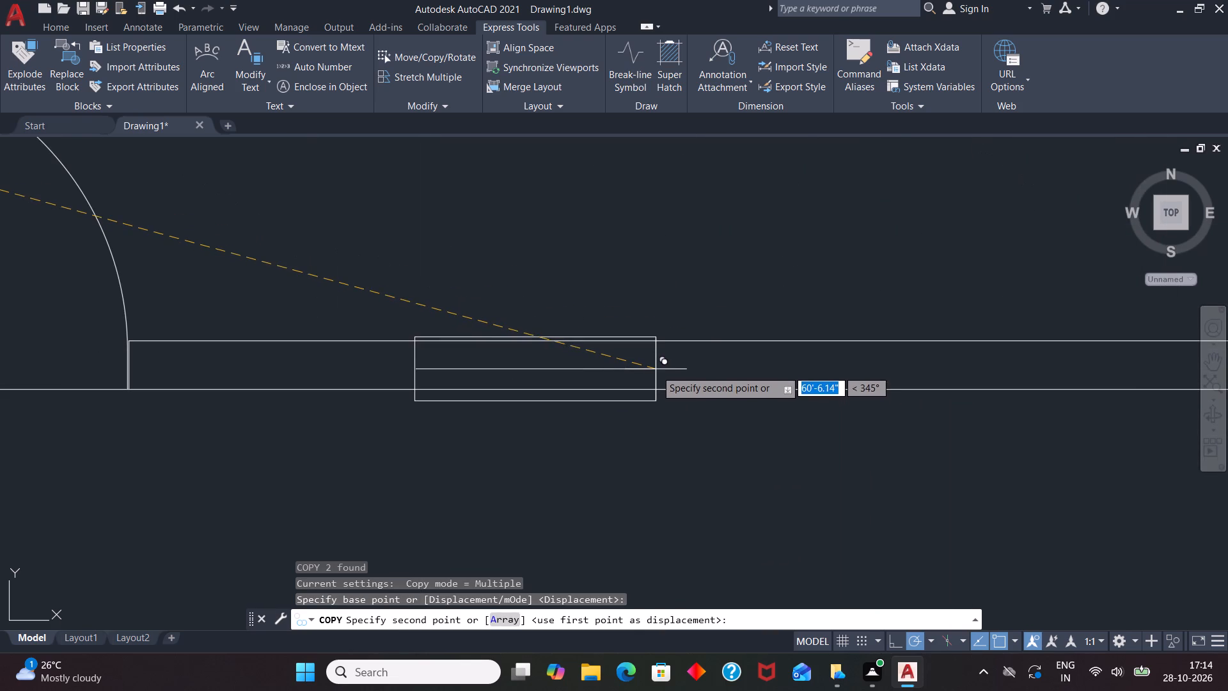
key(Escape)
Delete the outer, lower line of the horizontal wall that holds the lower-left room's door.
scroll(819, 392, down, 2)
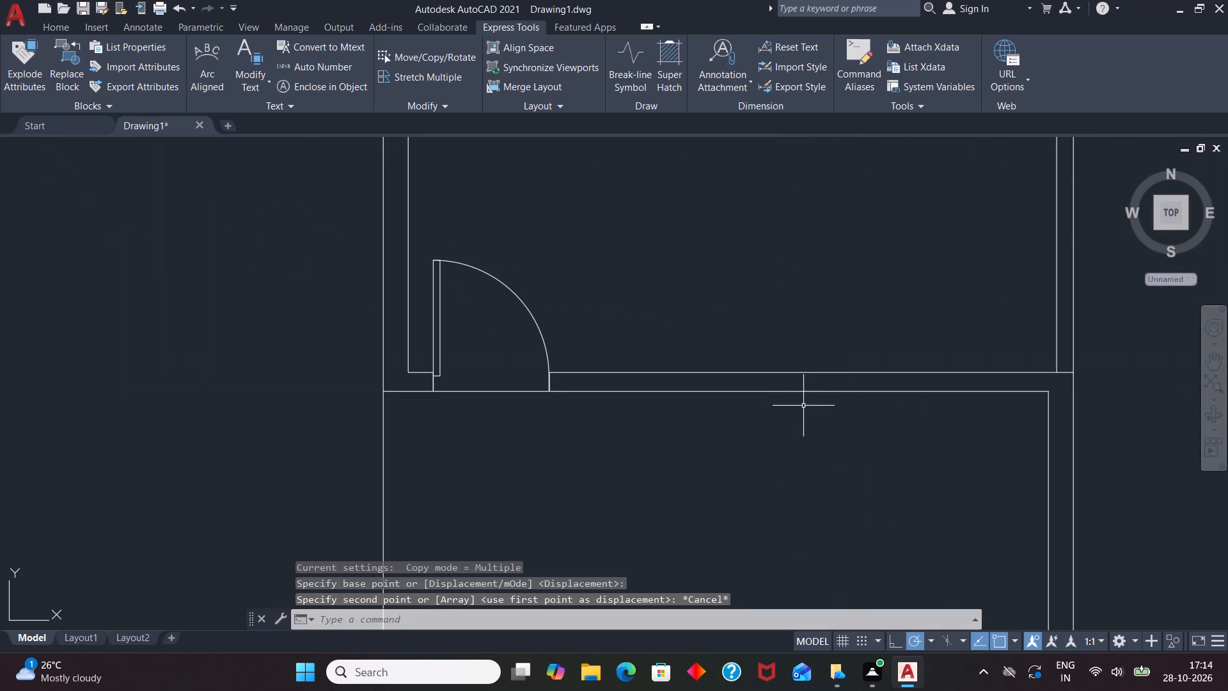
scroll(797, 415, down, 1)
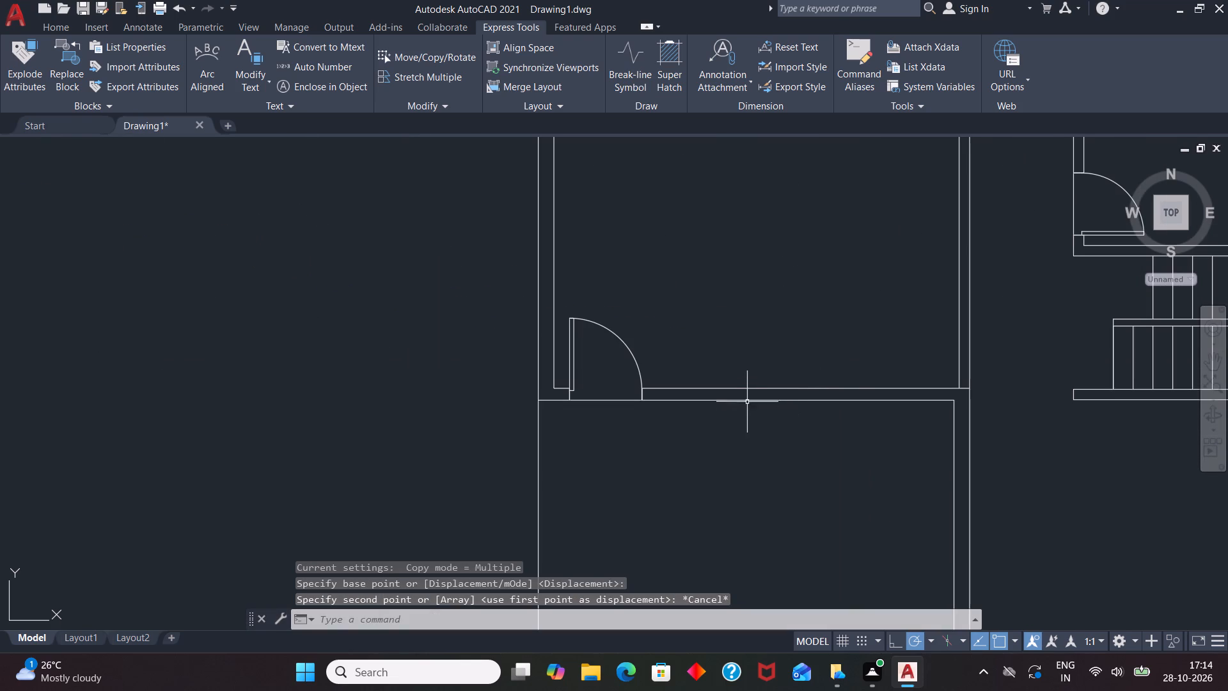
click(750, 398)
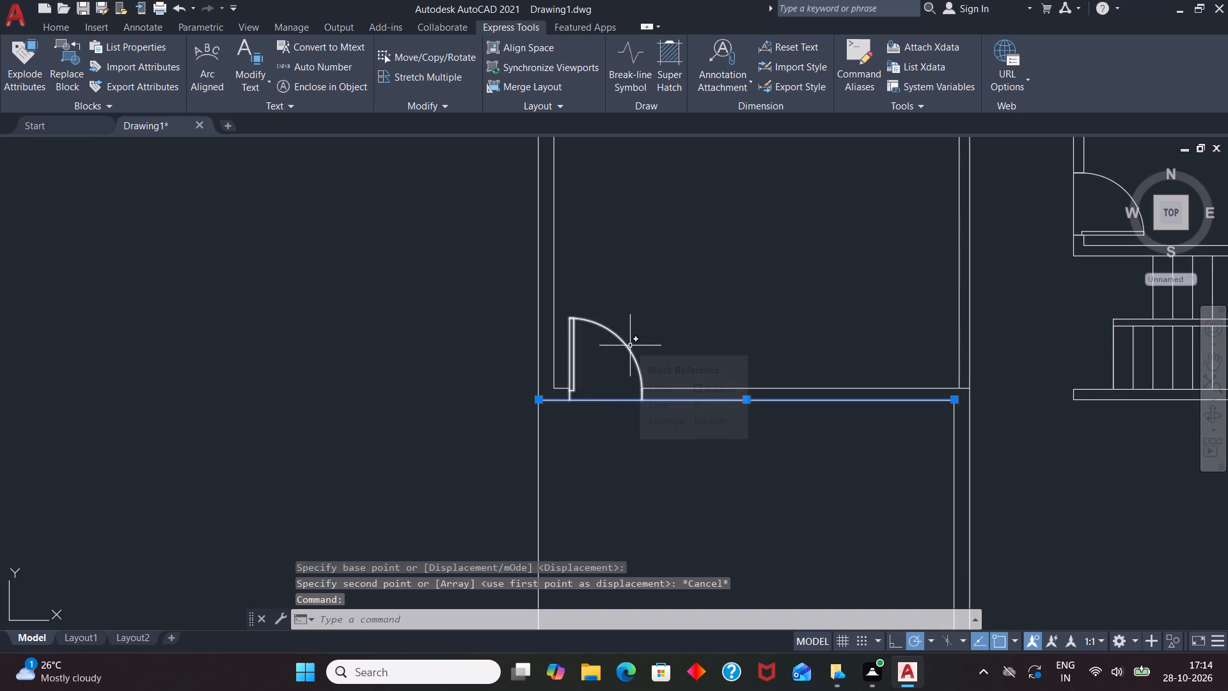
key(Delete)
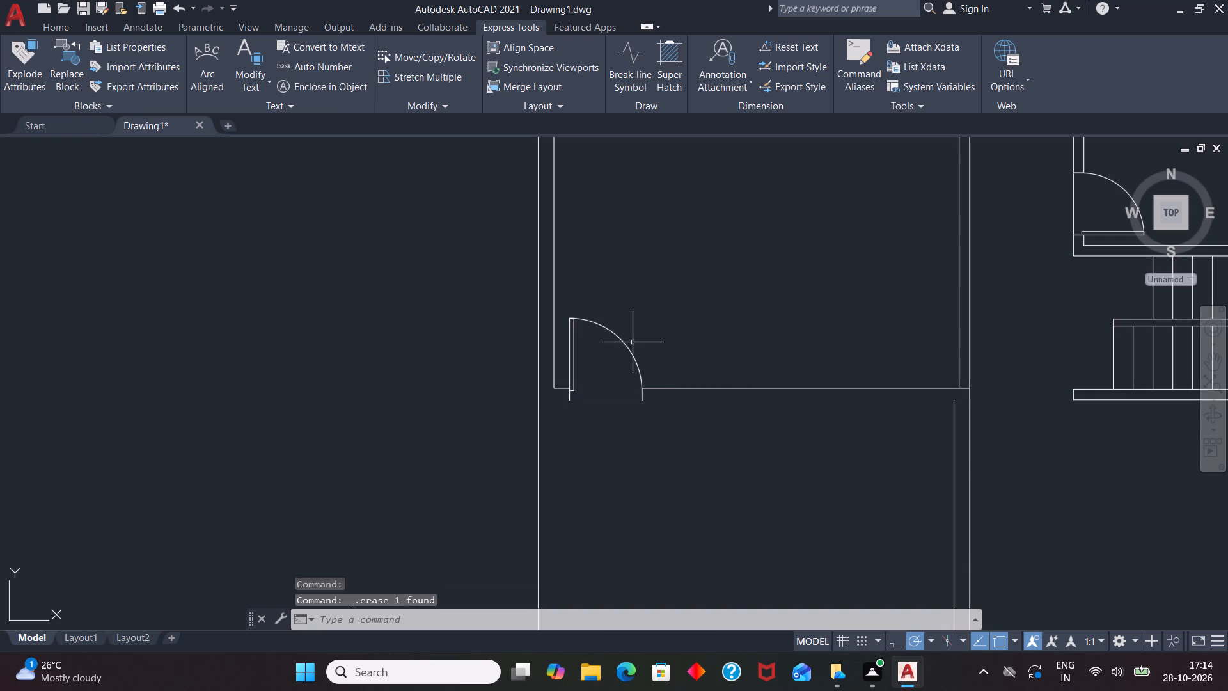
Offset the wall's remaining line segments on both sides of the door 9" downward.
key(o)
key(Return)
key(9)
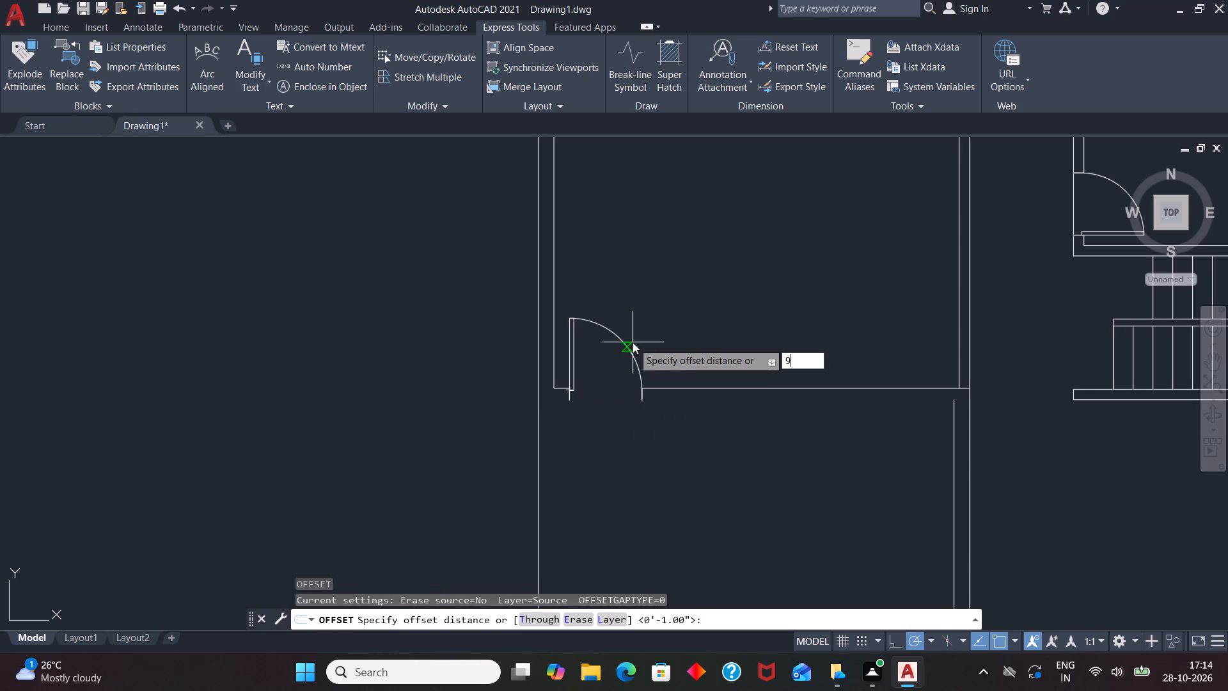
key(Return)
click(681, 388)
click(692, 439)
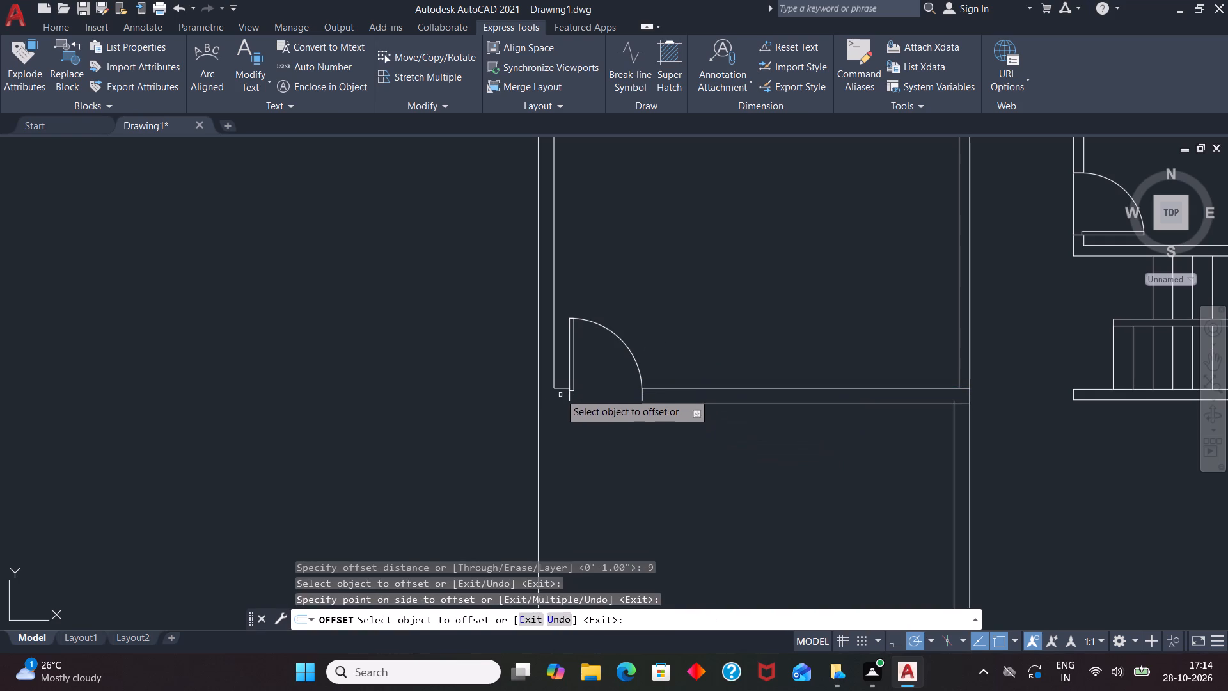
click(560, 389)
click(560, 417)
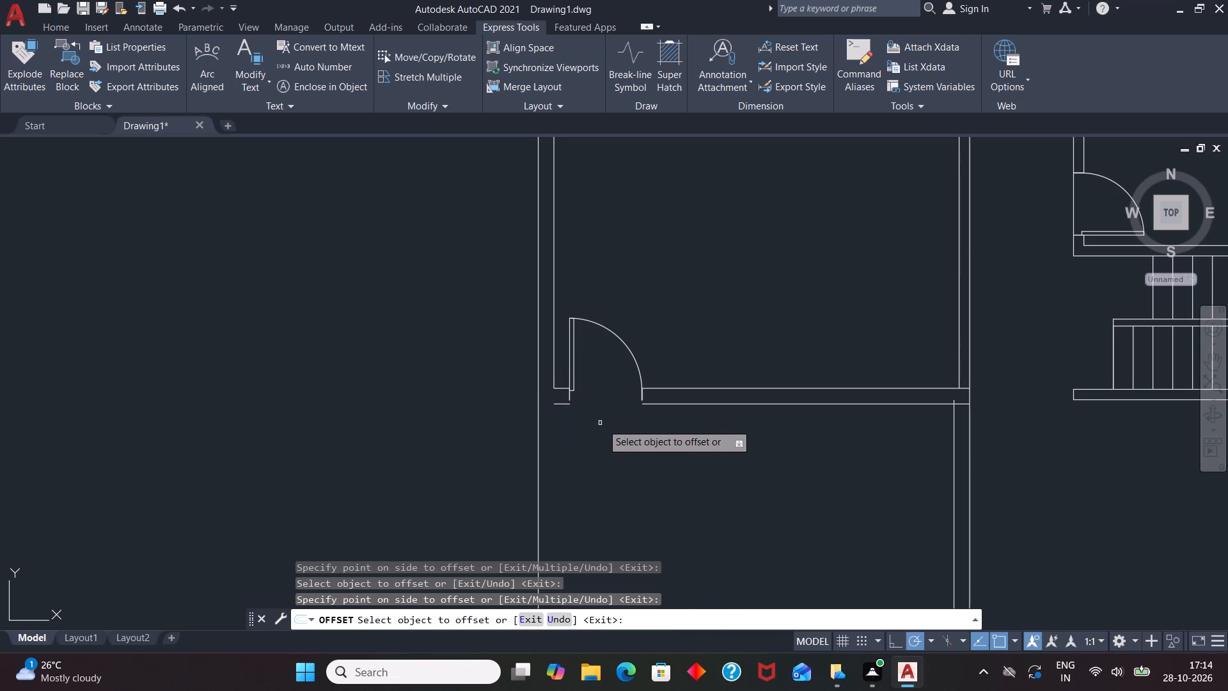
key(Escape)
Join the two offset segments below the door into one continuous line.
scroll(653, 388, up, 2)
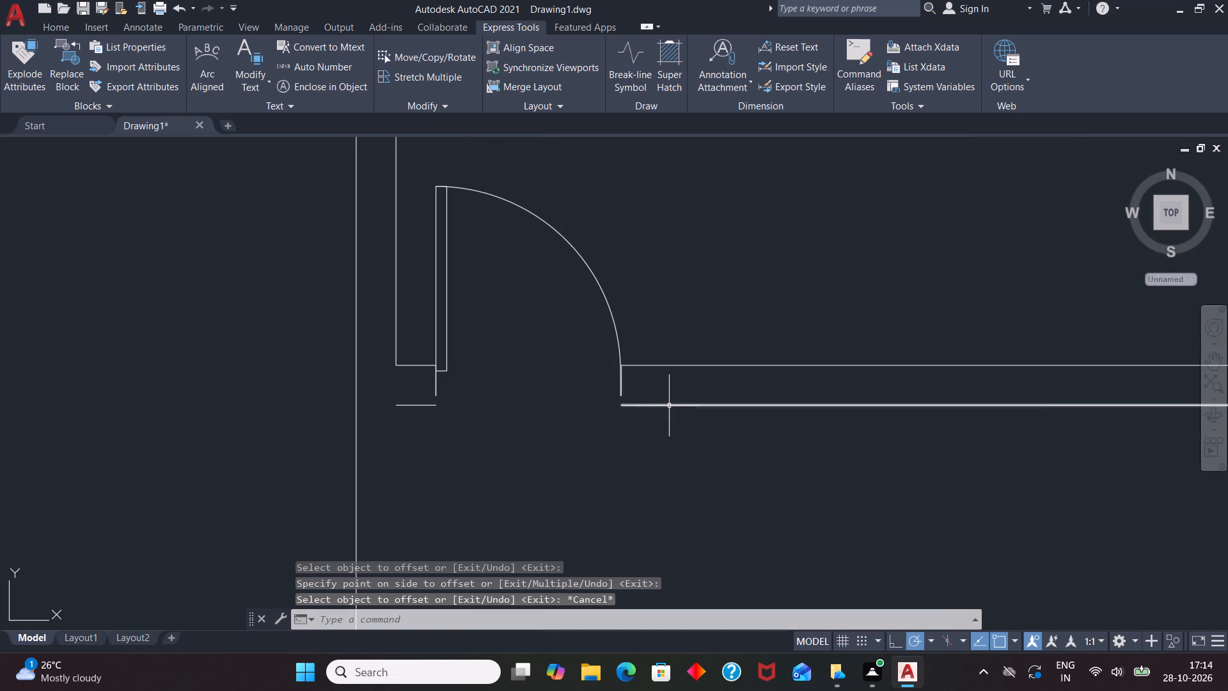
click(670, 406)
click(404, 405)
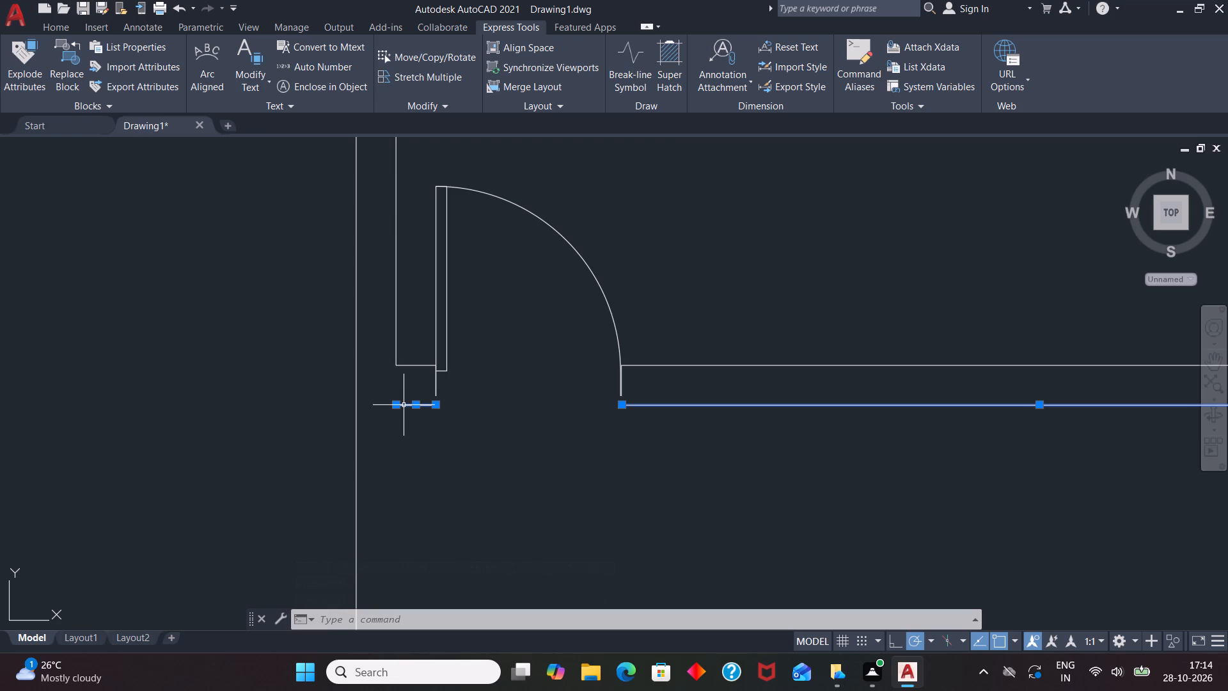
key(j)
key(Return)
Extend the joined wall line's left end to the outer face of the plan's left exterior wall.
scroll(537, 443, down, 1)
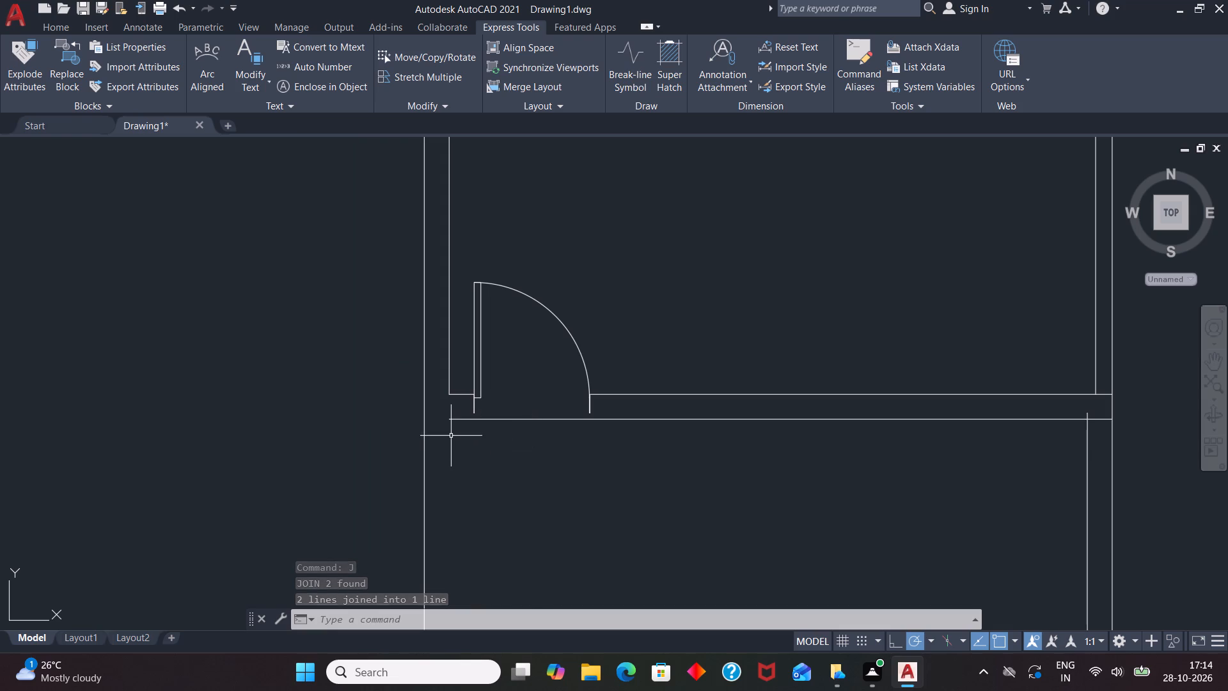
text(EX)
key(Return)
click(455, 419)
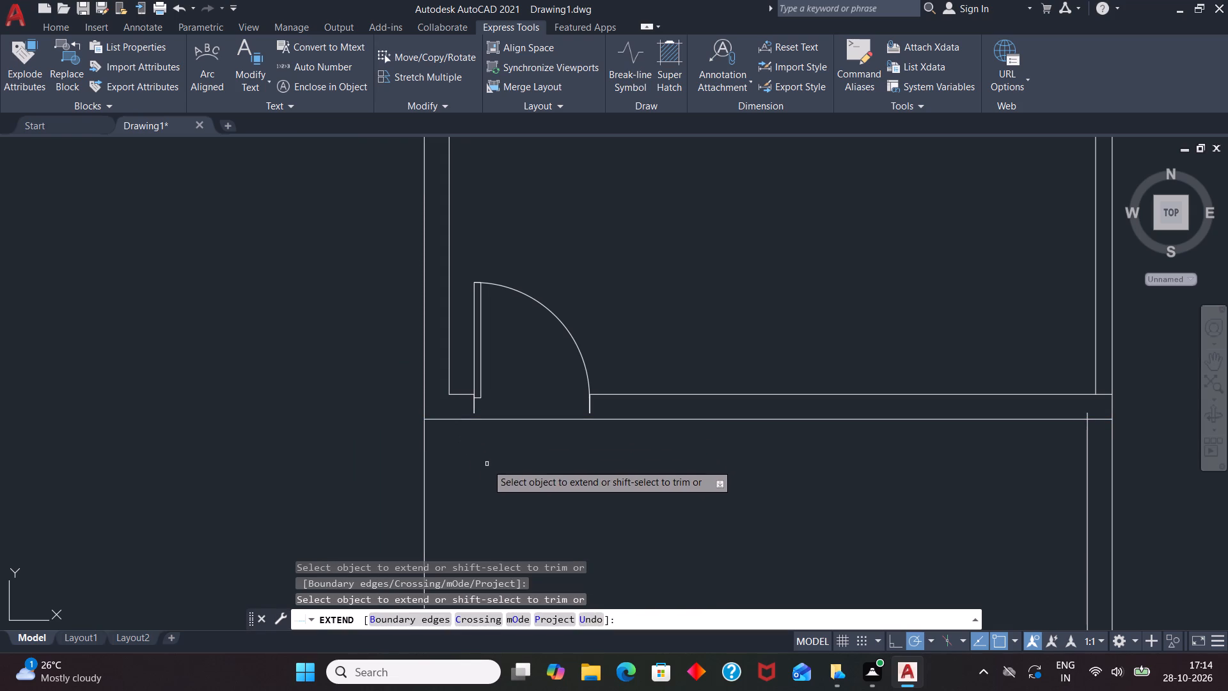
key(space)
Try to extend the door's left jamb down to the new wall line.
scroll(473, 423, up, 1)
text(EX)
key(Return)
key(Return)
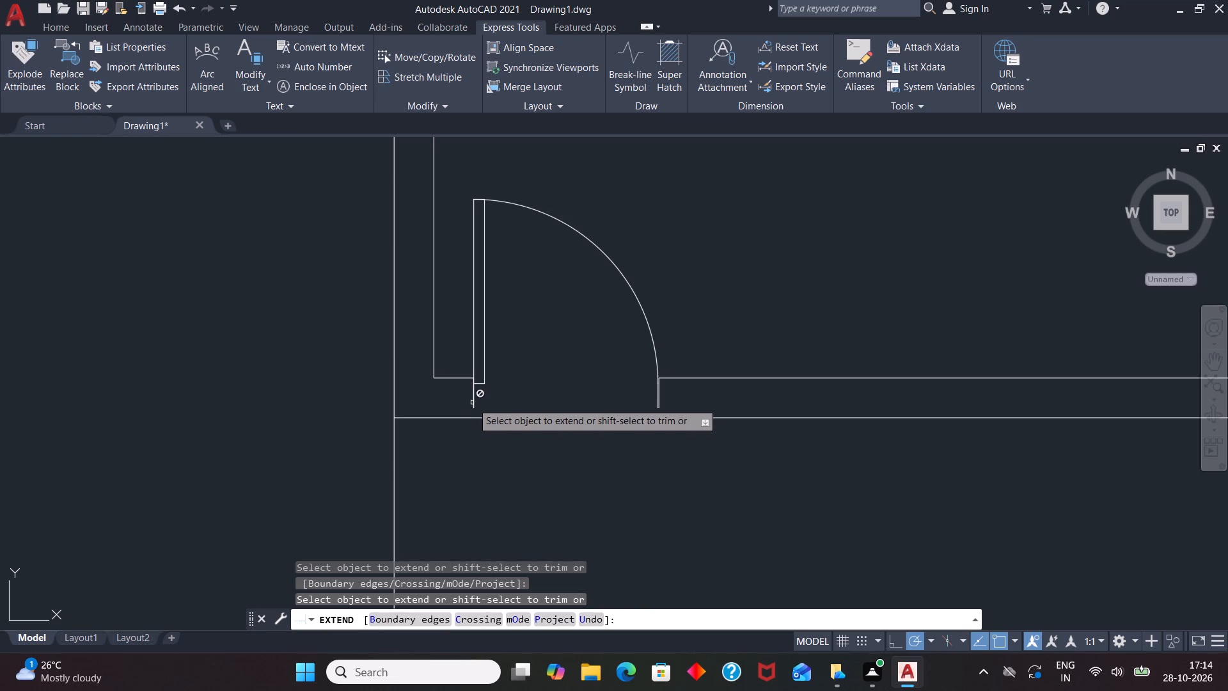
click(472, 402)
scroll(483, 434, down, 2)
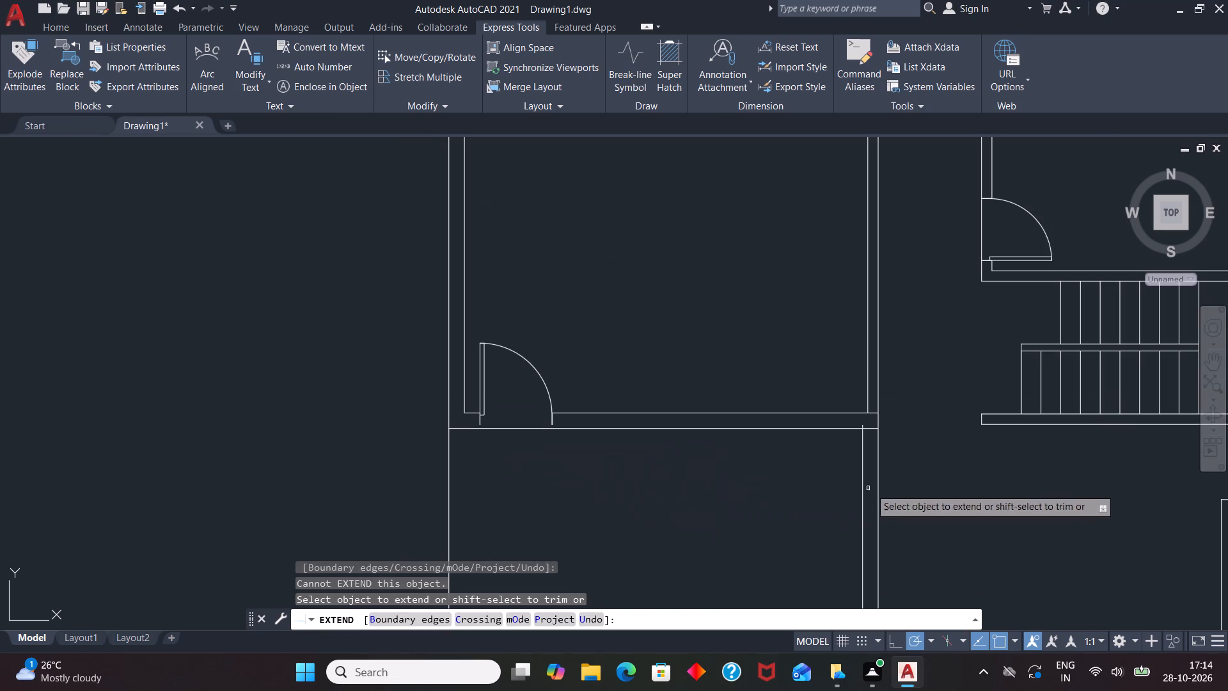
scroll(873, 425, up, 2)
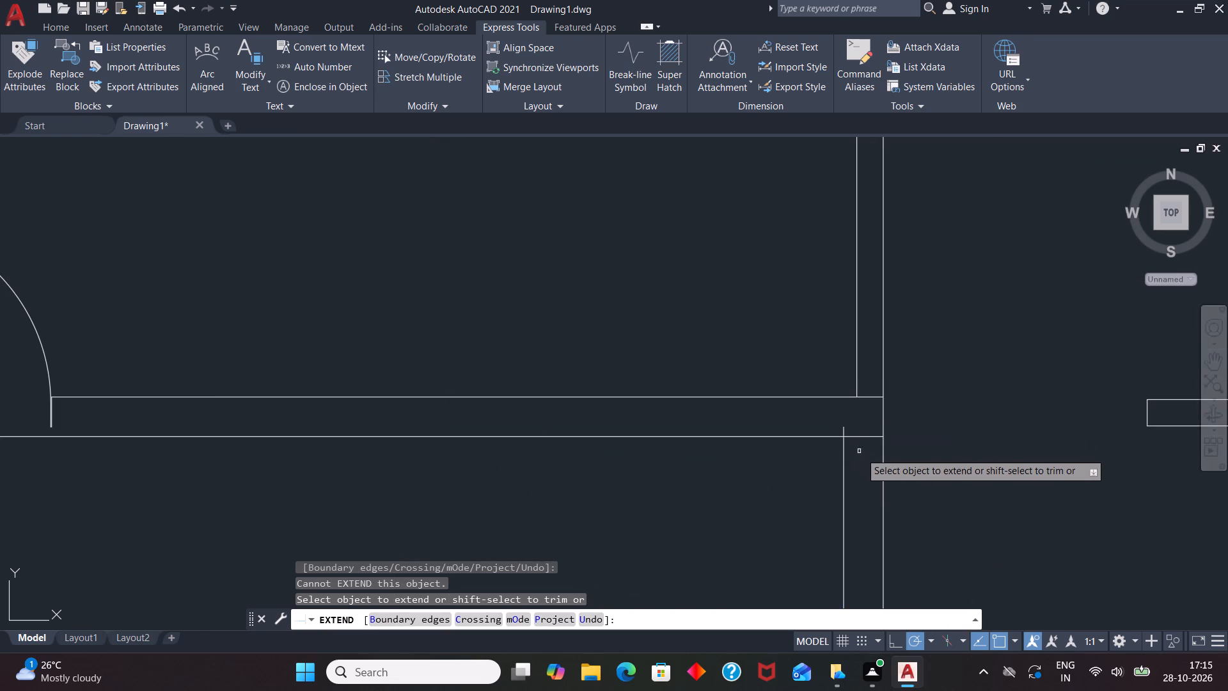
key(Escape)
Trim the vertical wall line's stub above the new wall line and the new line's right end inside the vertical wall.
key(t)
key(r)
key(Return)
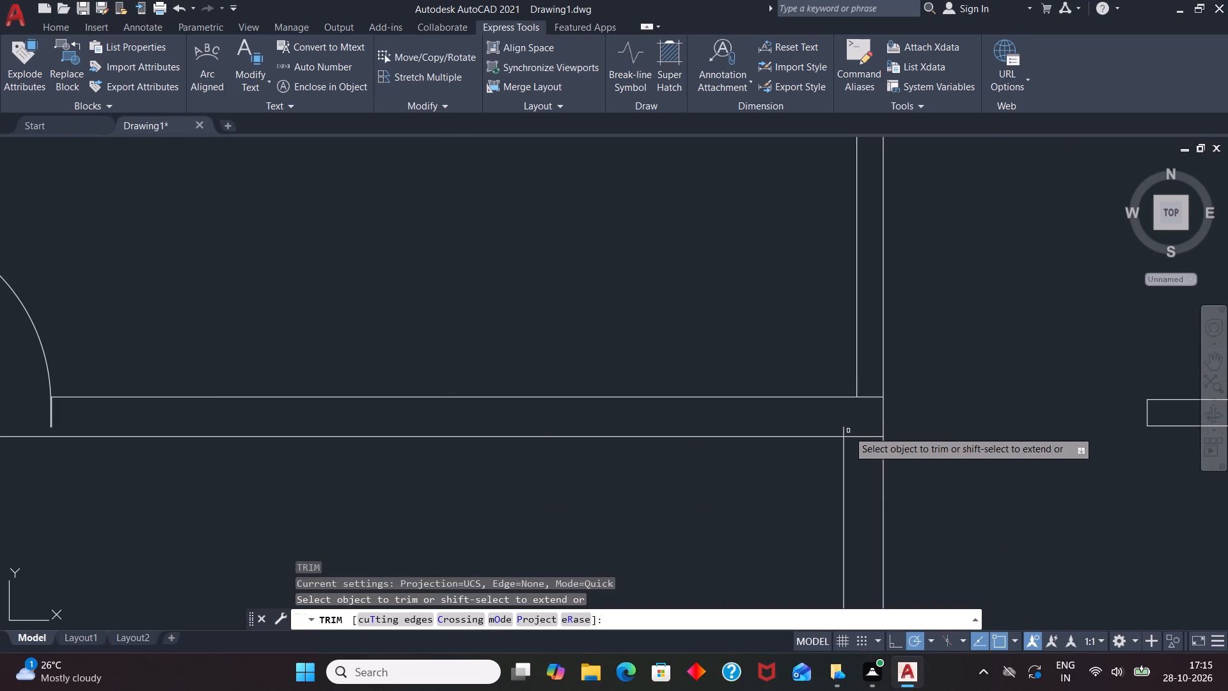
click(846, 429)
key(space)
scroll(923, 459, down, 2)
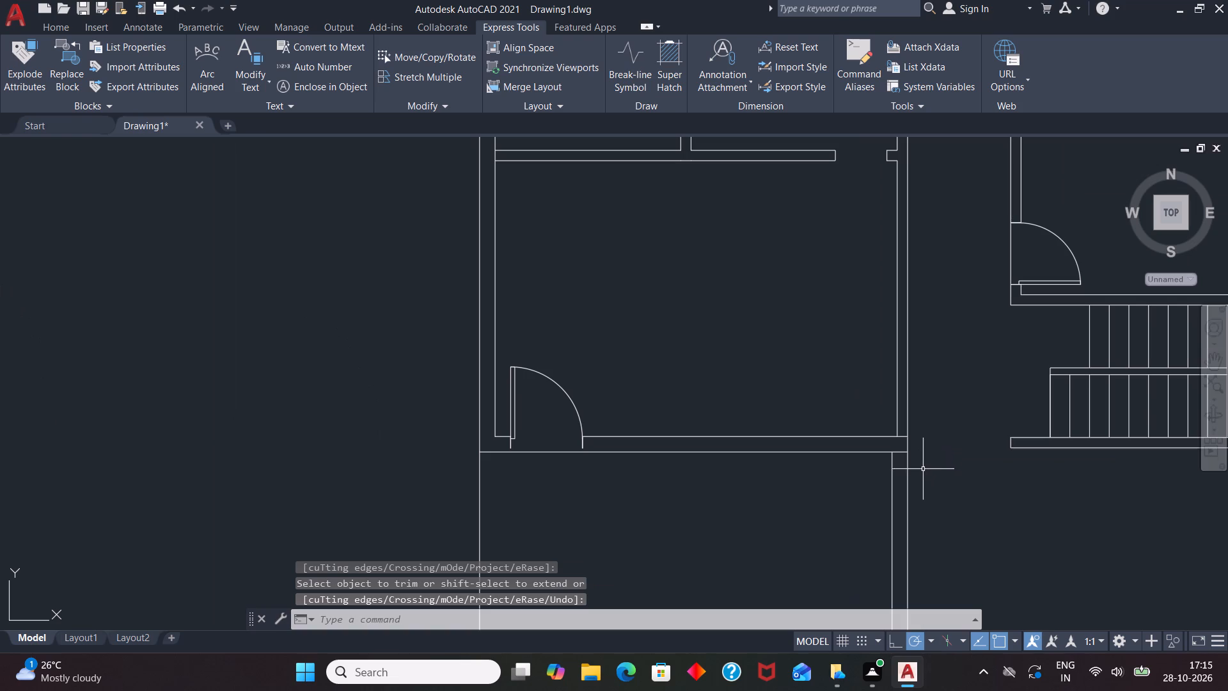
text(TR)
key(Return)
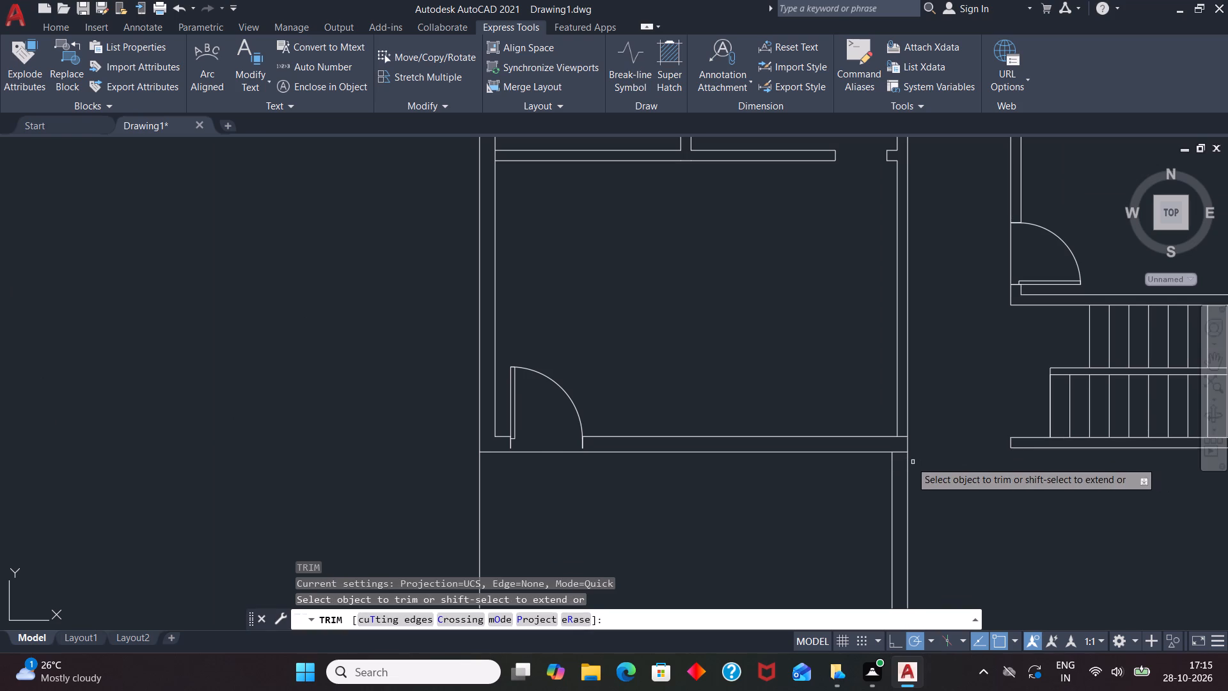
click(900, 453)
key(Escape)
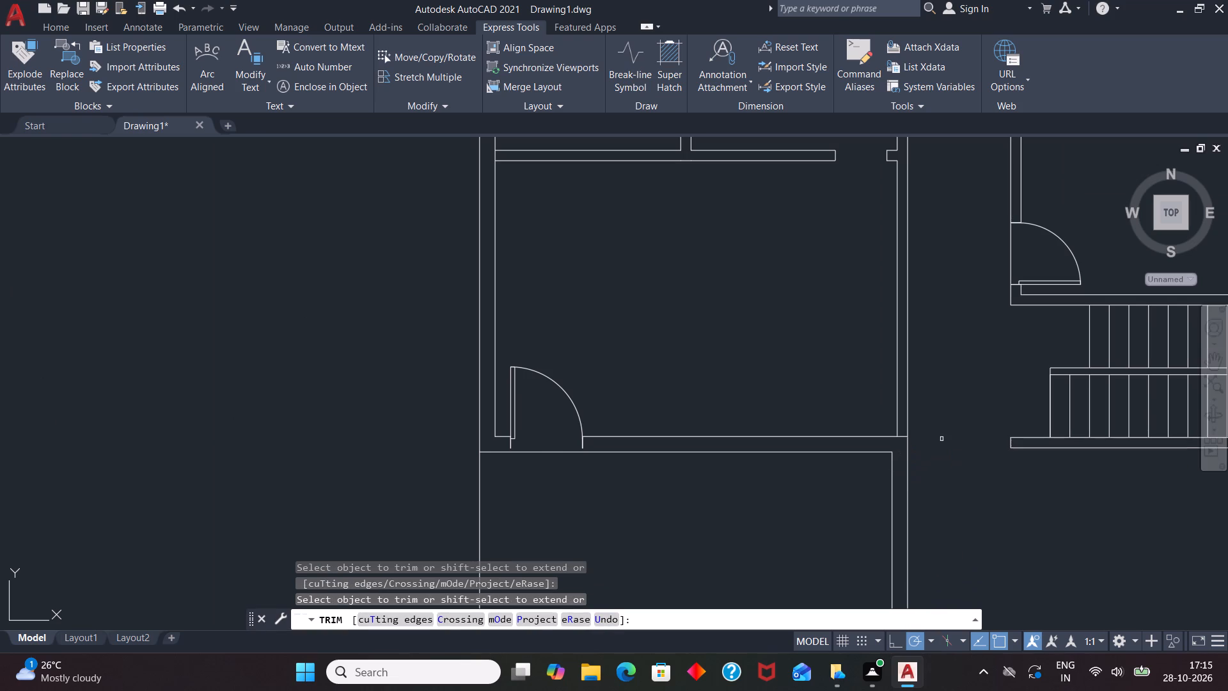
Move the lower-left room's door down so its left jamb meets the new lower wall line.
click(512, 431)
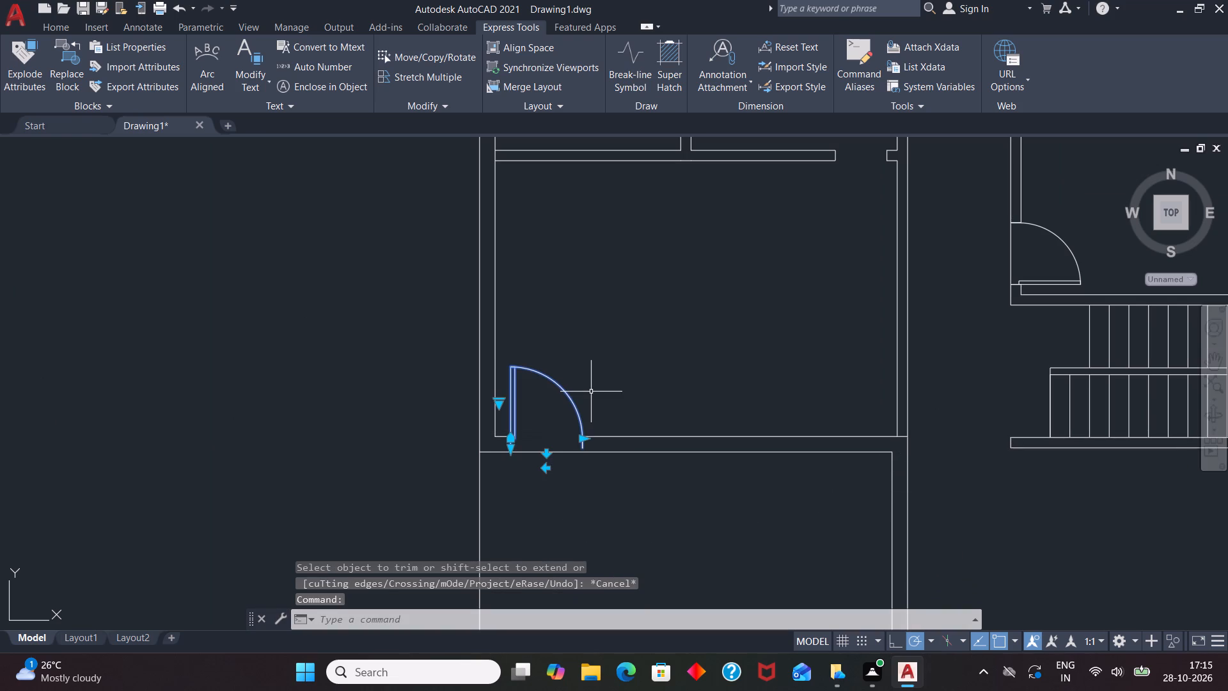
key(m)
key(Return)
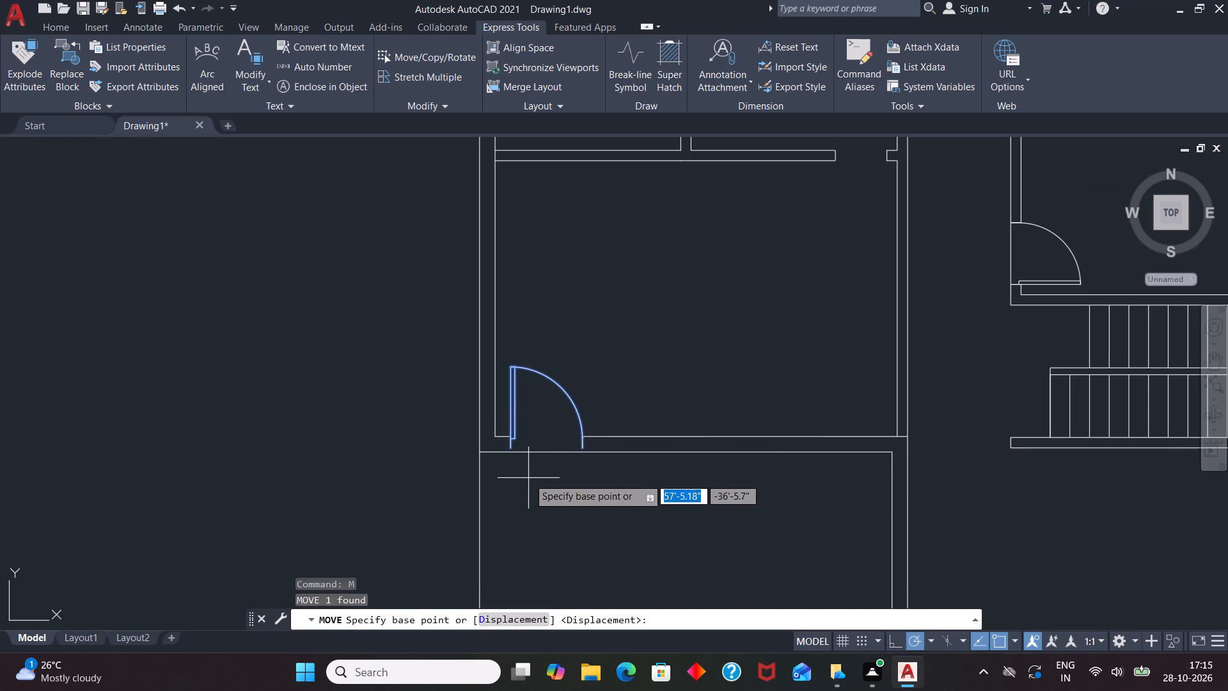
scroll(517, 461, up, 2)
click(500, 431)
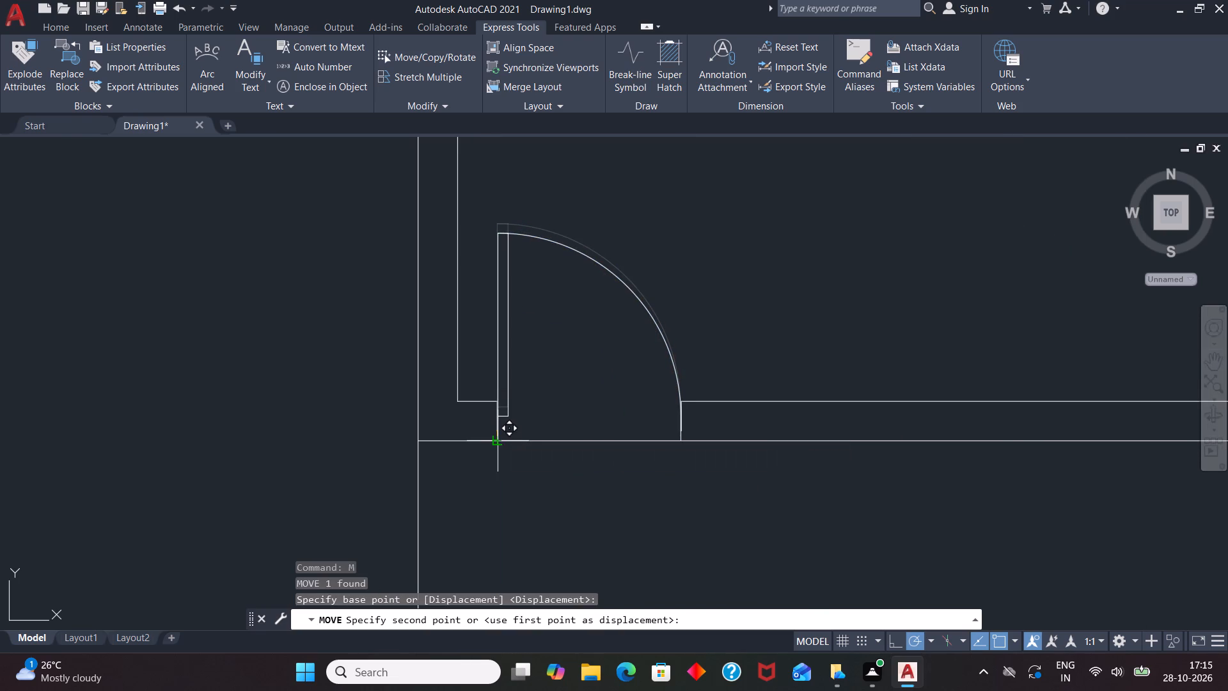
click(501, 440)
Draw a rectangular step about 6'-4" wide below the door, starting where the lower wall line meets the left exterior wall.
scroll(669, 445, down, 1)
scroll(743, 447, down, 1)
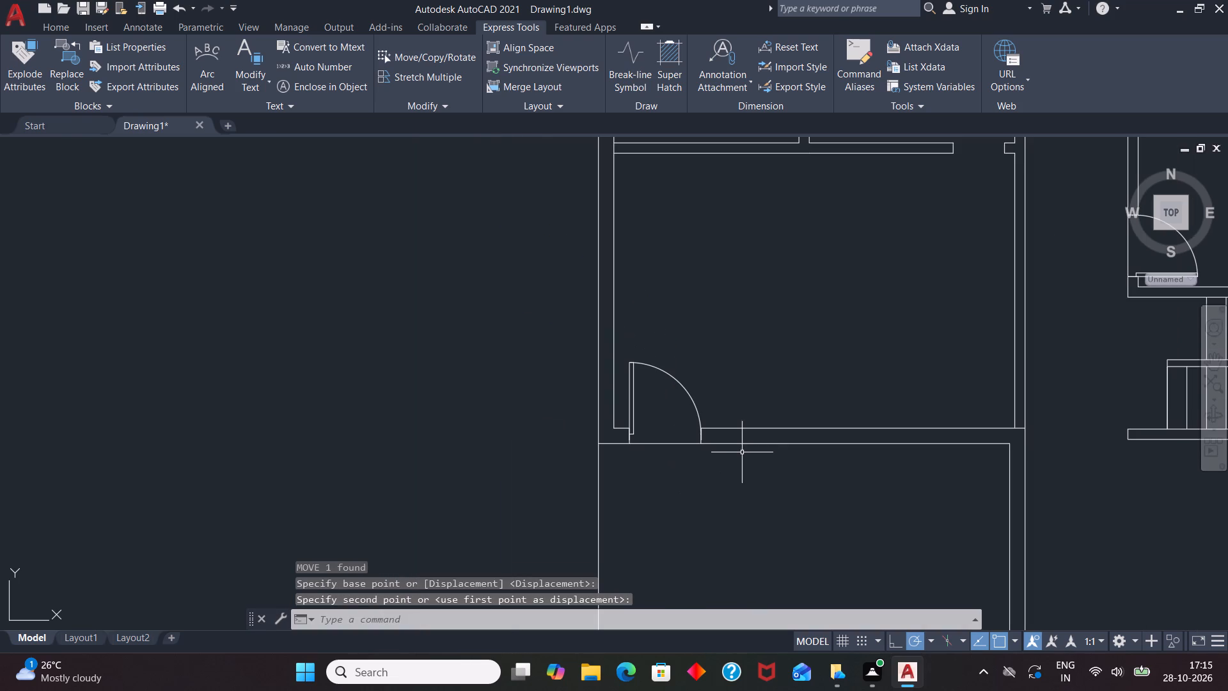
scroll(729, 480, down, 2)
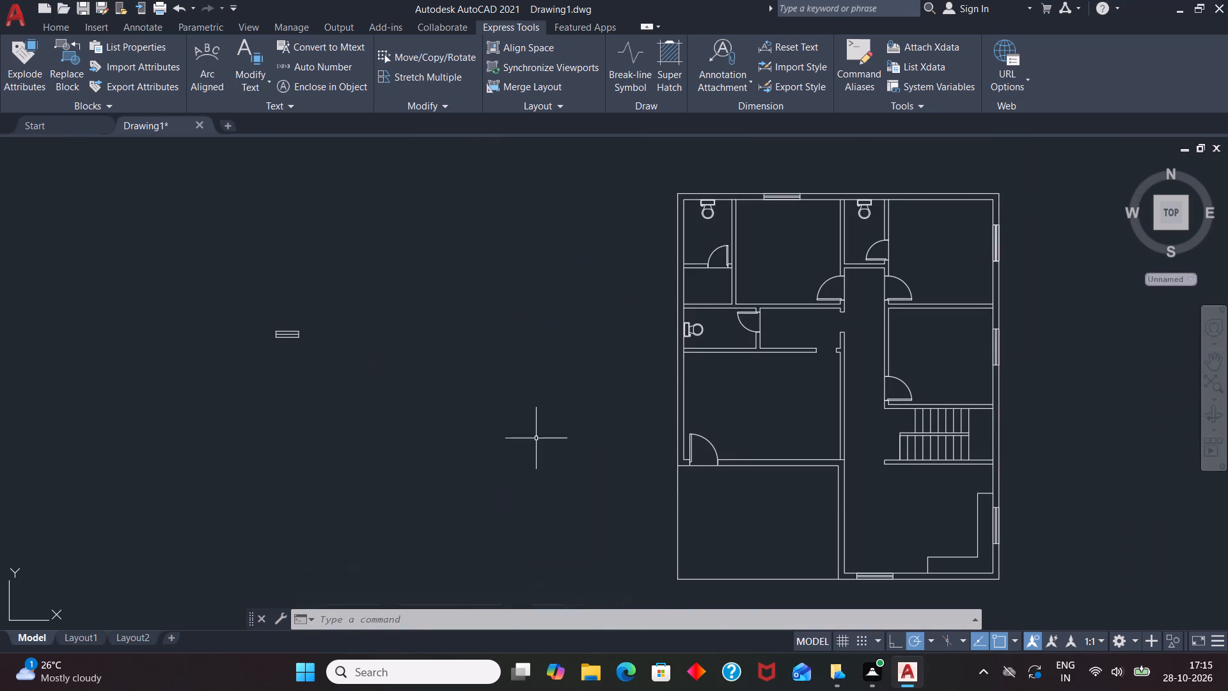
scroll(758, 537, up, 1)
text(REC)
key(Return)
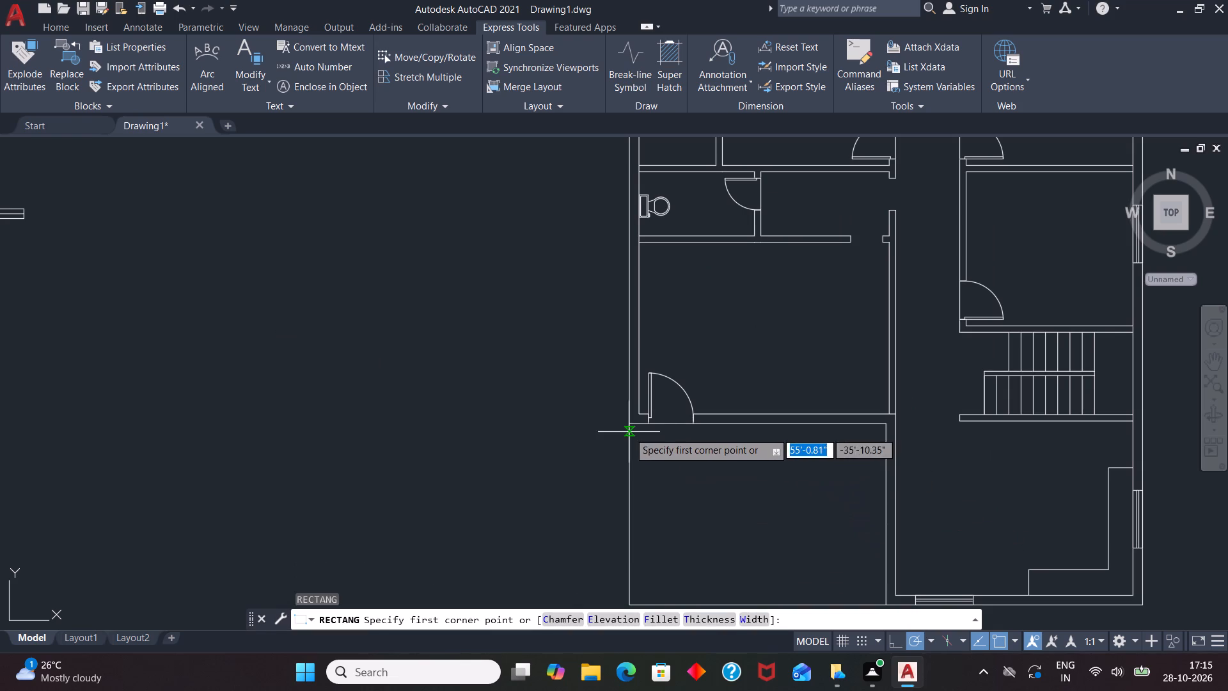
scroll(629, 432, up, 2)
click(636, 410)
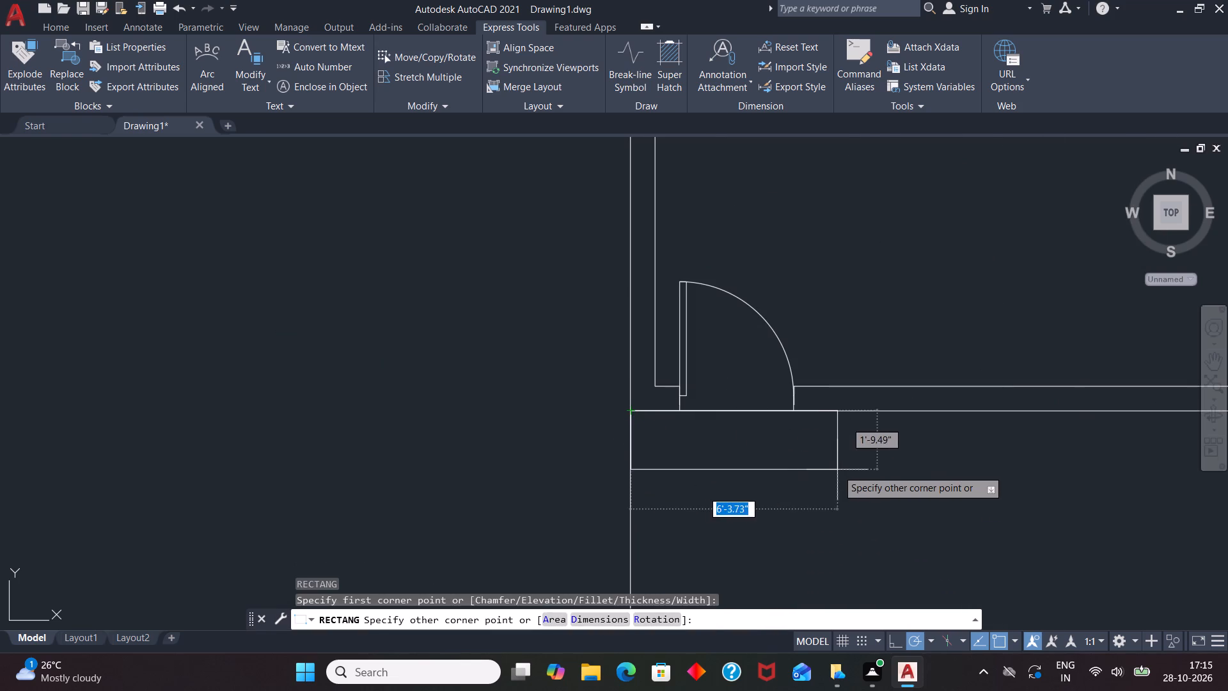
click(837, 446)
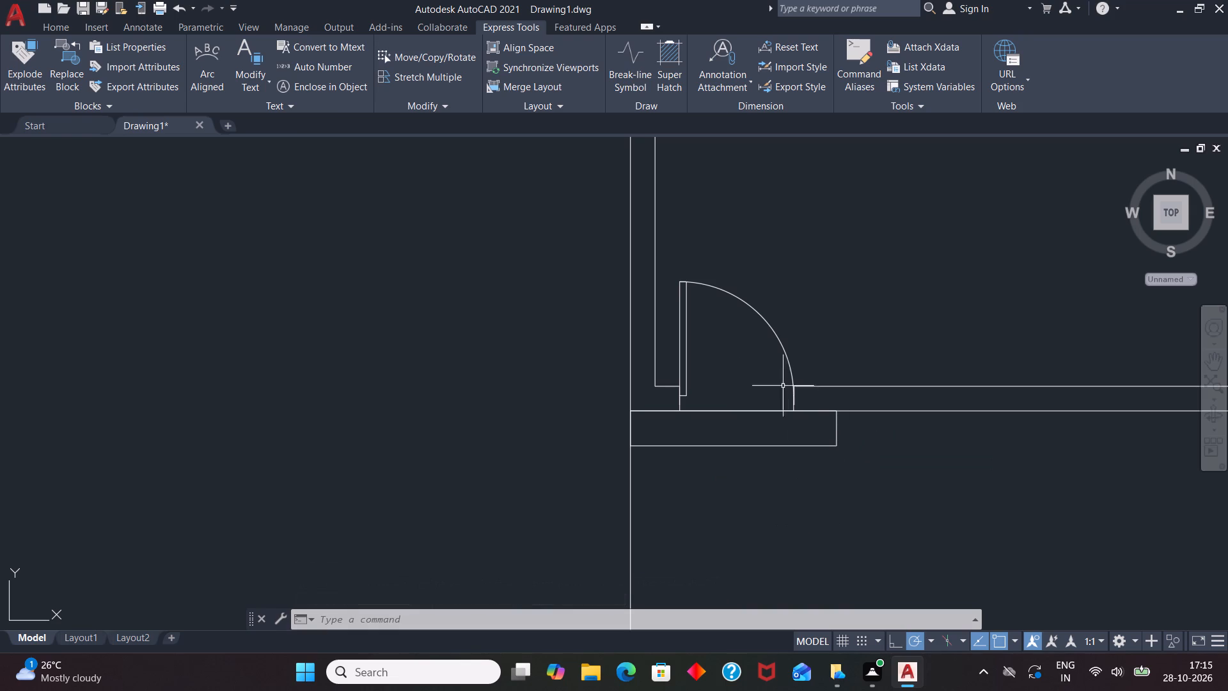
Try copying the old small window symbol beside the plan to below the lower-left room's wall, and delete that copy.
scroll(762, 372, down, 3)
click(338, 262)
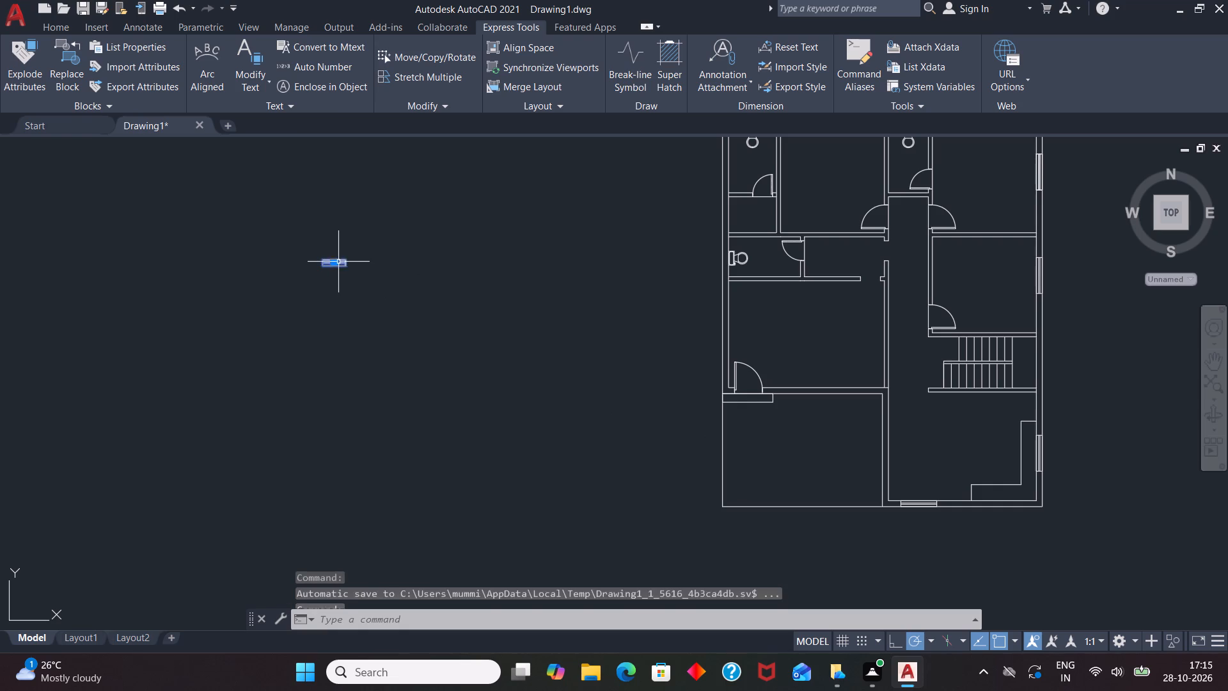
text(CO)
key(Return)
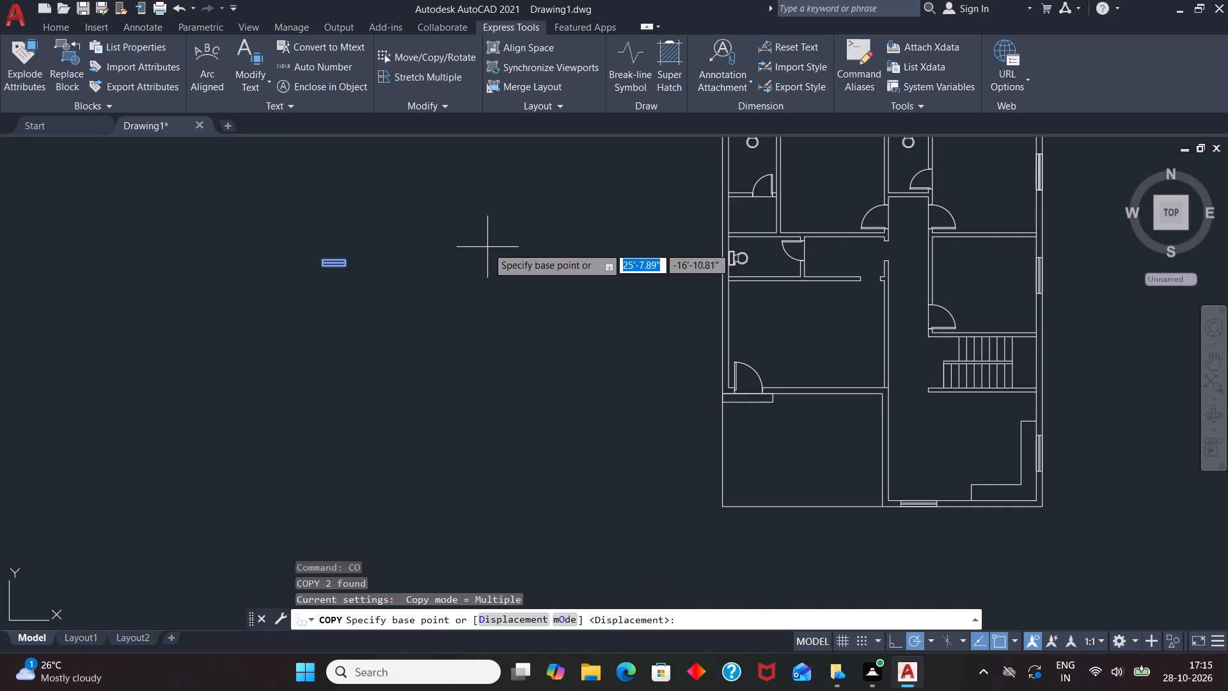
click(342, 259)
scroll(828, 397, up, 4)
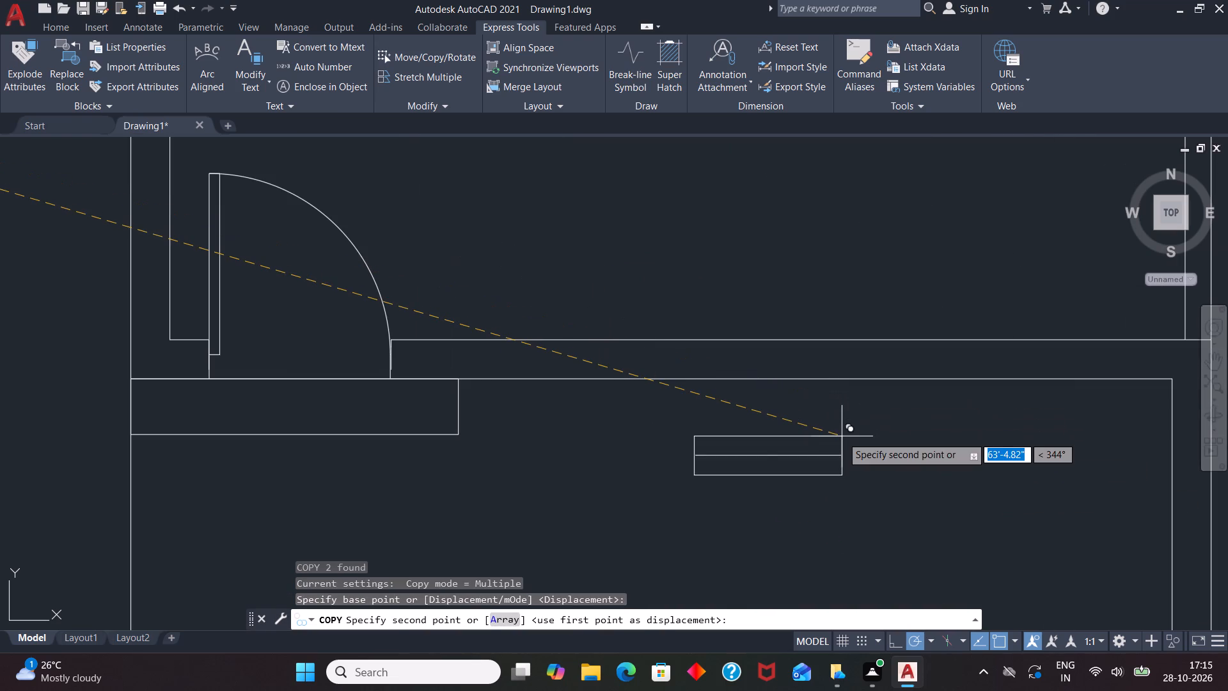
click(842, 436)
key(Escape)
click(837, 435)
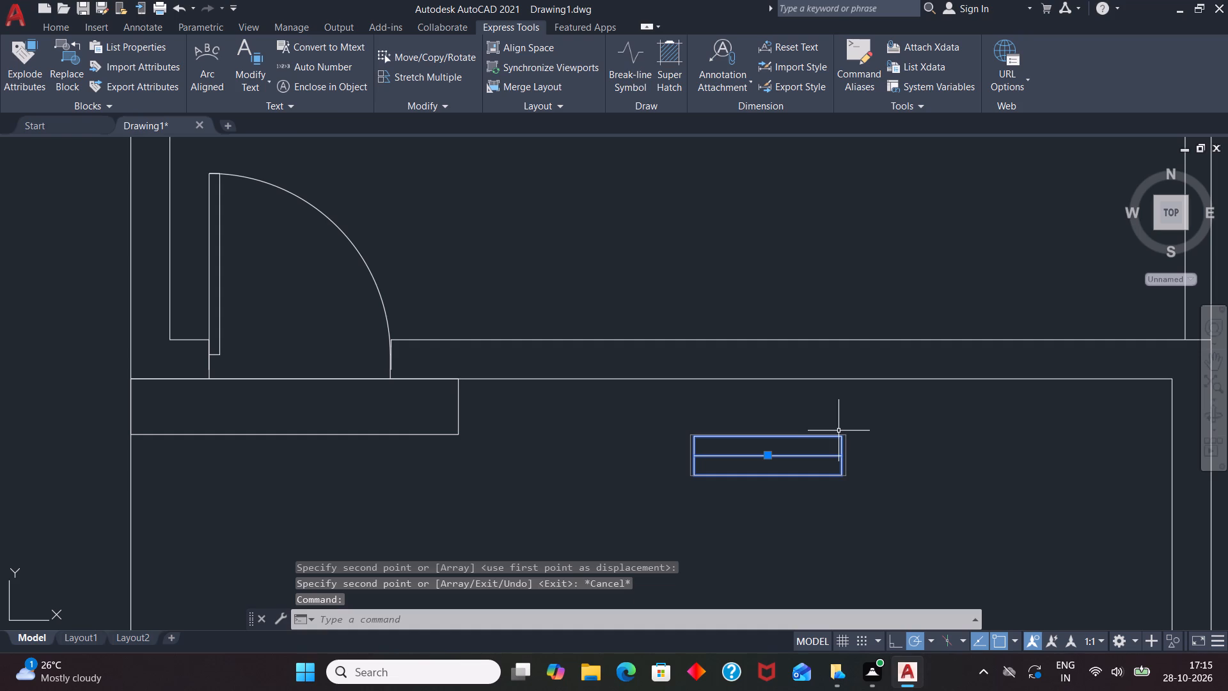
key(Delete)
Delete the old small window symbol lying outside the plan.
scroll(826, 432, down, 4)
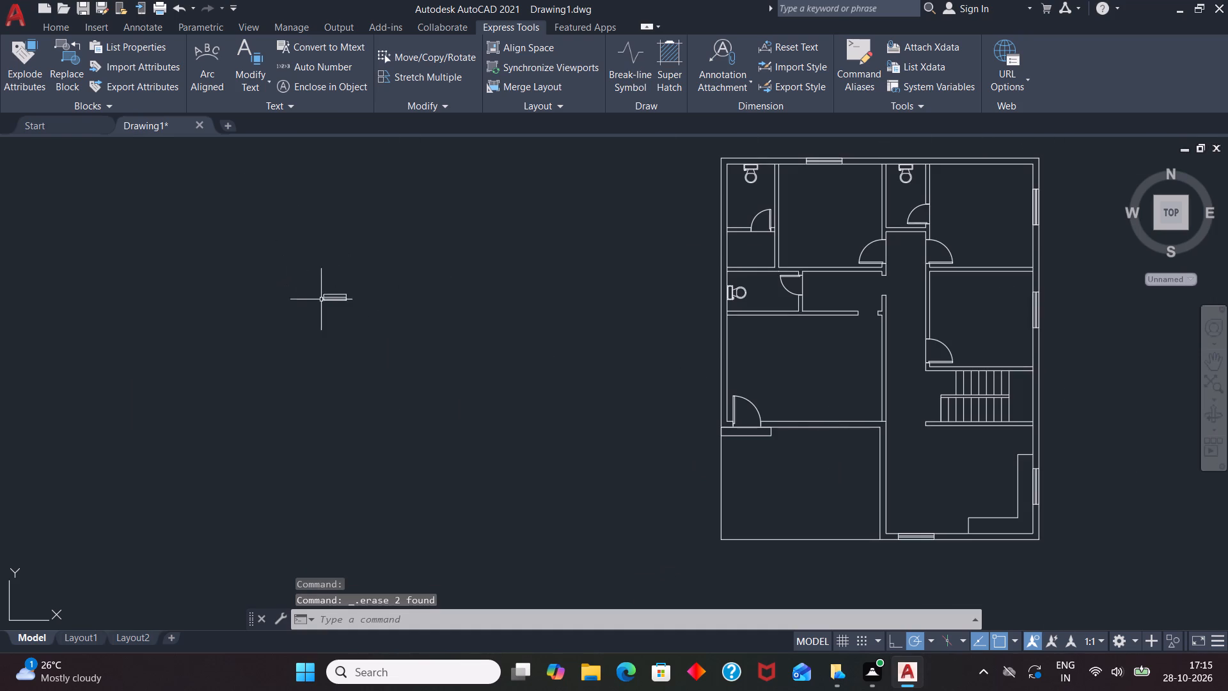
click(329, 296)
key(Delete)
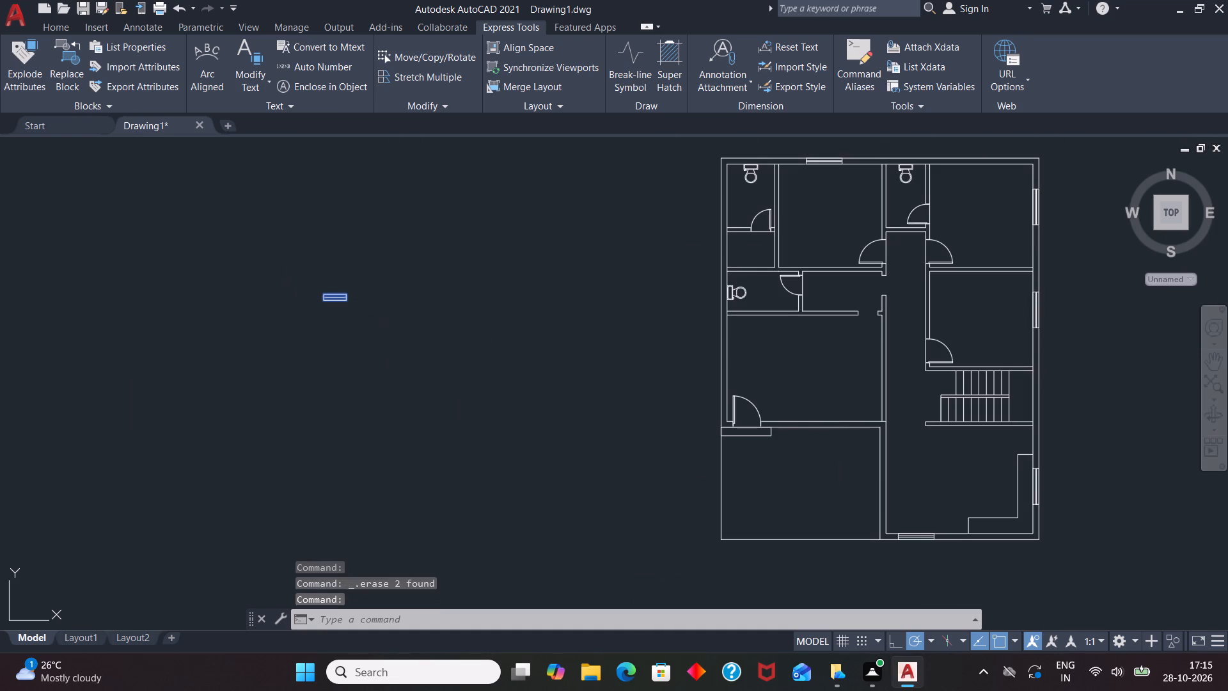
Draw a 34" by 9" rectangle for a new window in the empty space west of the plan.
text(REC)
key(Return)
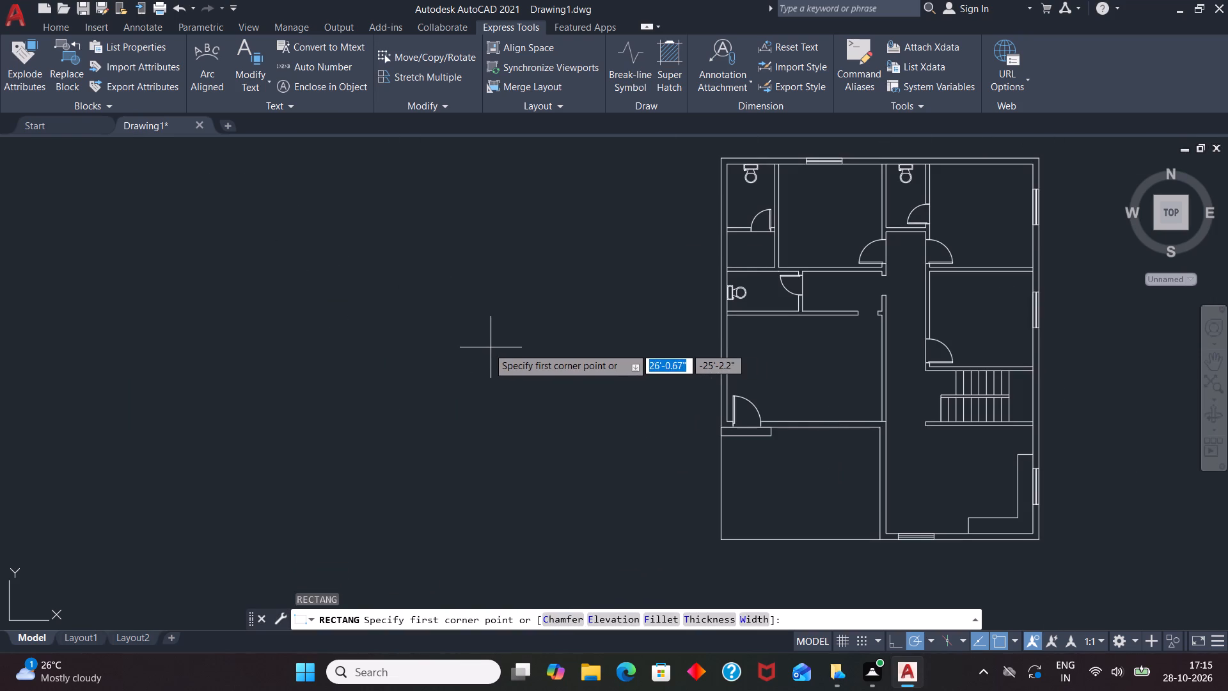
click(444, 299)
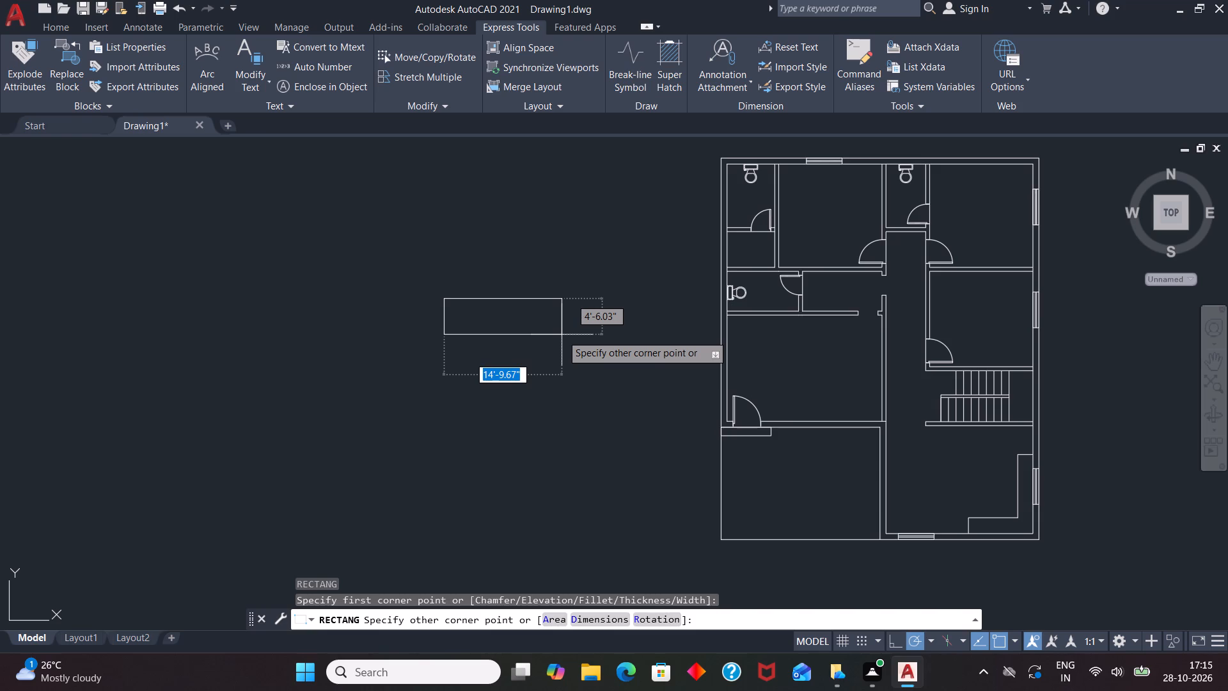
text(34)
key(Tab)
key(9)
key(Return)
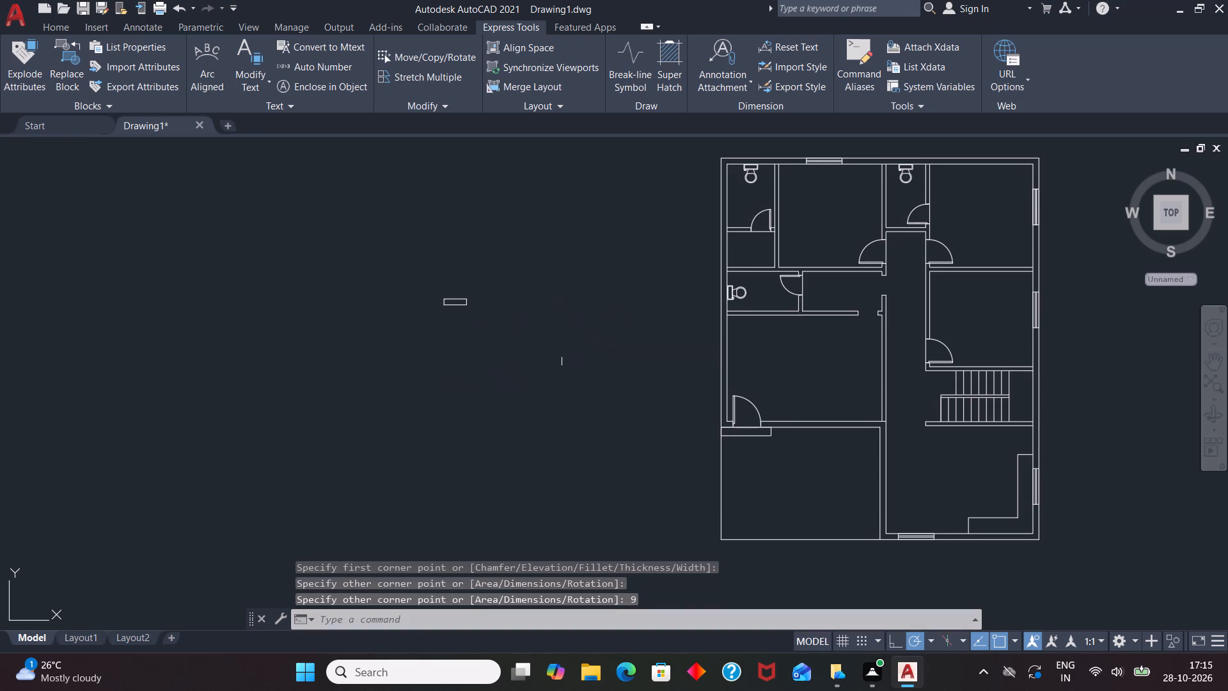
Draw a horizontal centre line across the window rectangle between the midpoints of its short sides.
key(l)
key(Return)
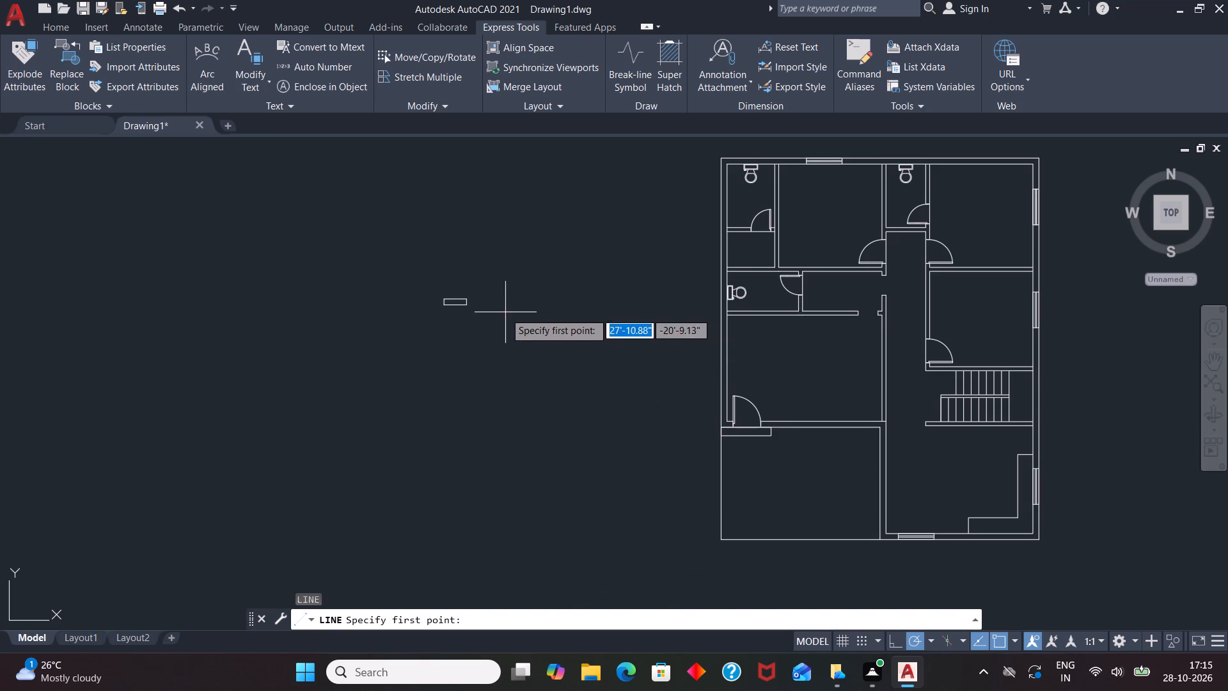
scroll(455, 292, up, 3)
scroll(410, 319, up, 2)
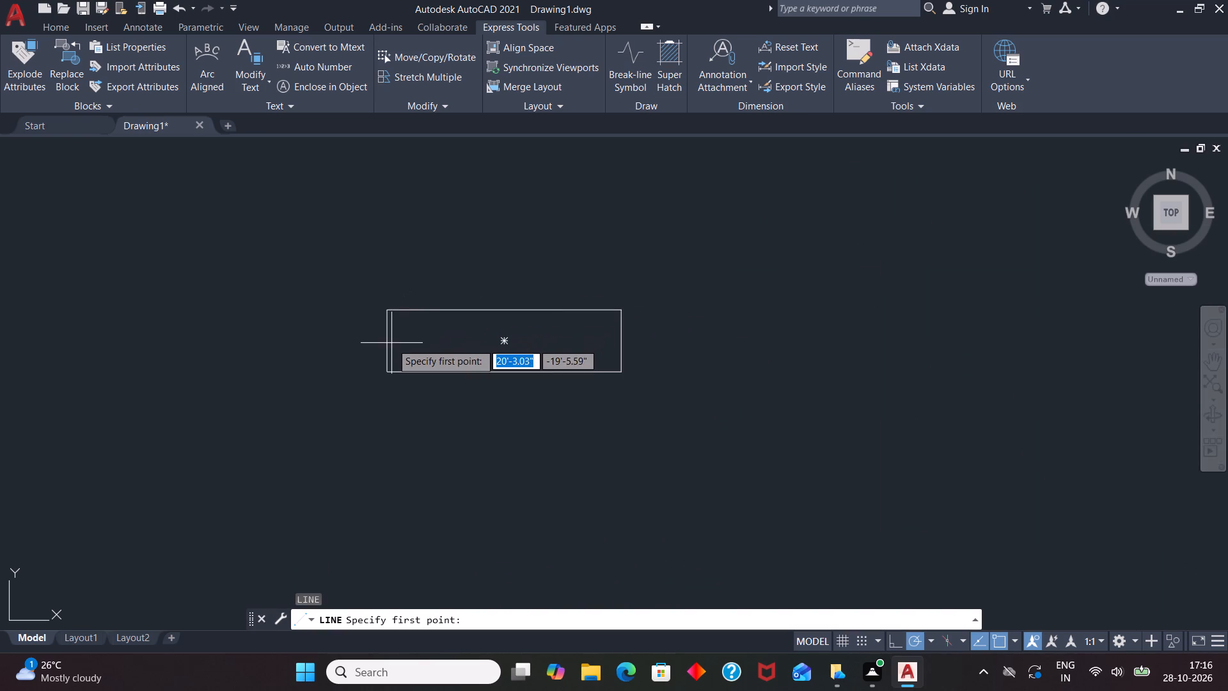
click(391, 343)
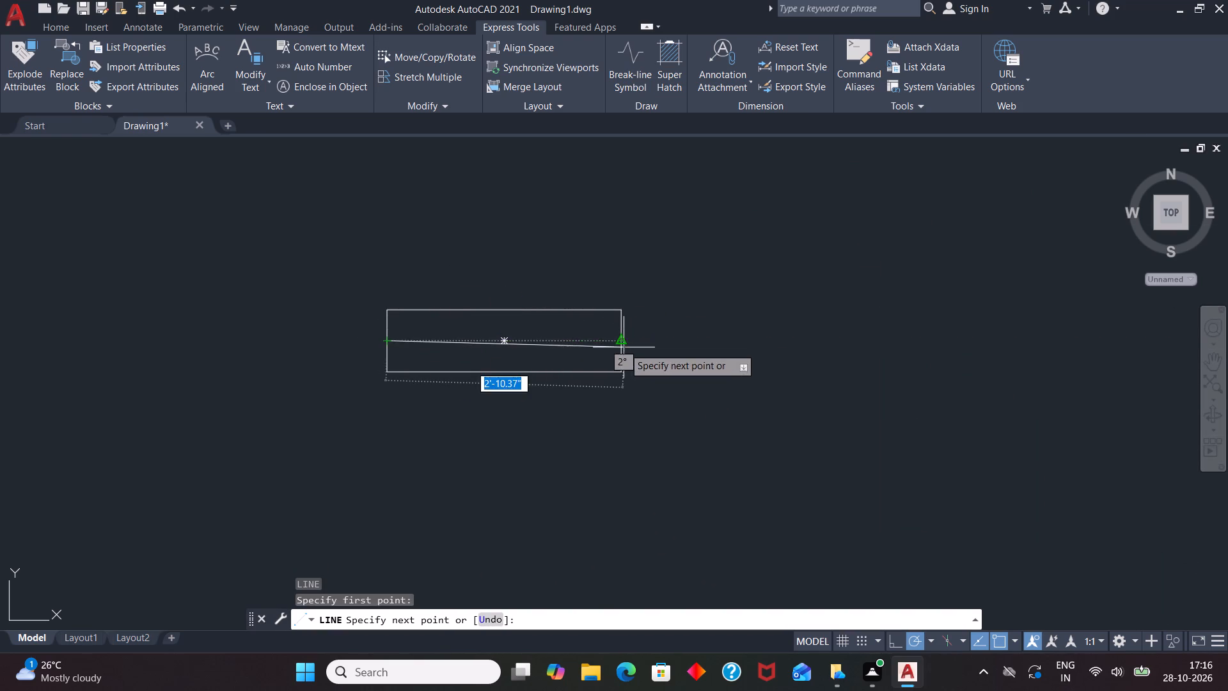
click(622, 347)
key(space)
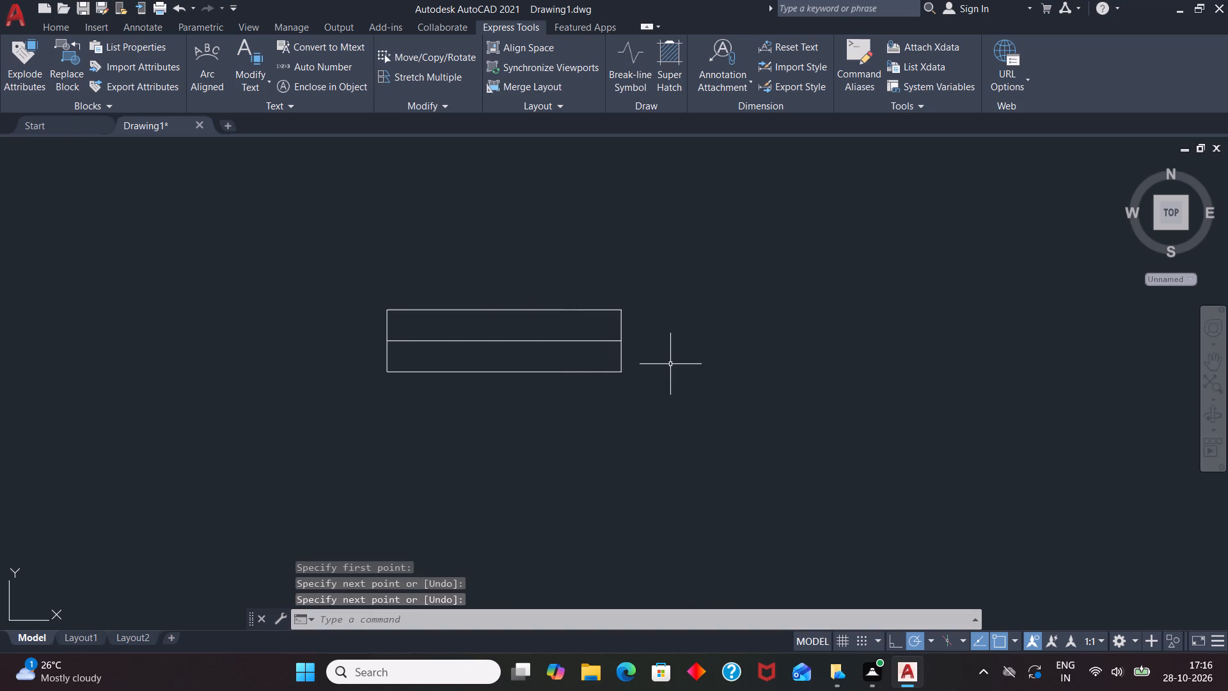
Offset the window's centre line 1" to both sides and delete the original centre line.
key(o)
key(Return)
key(1)
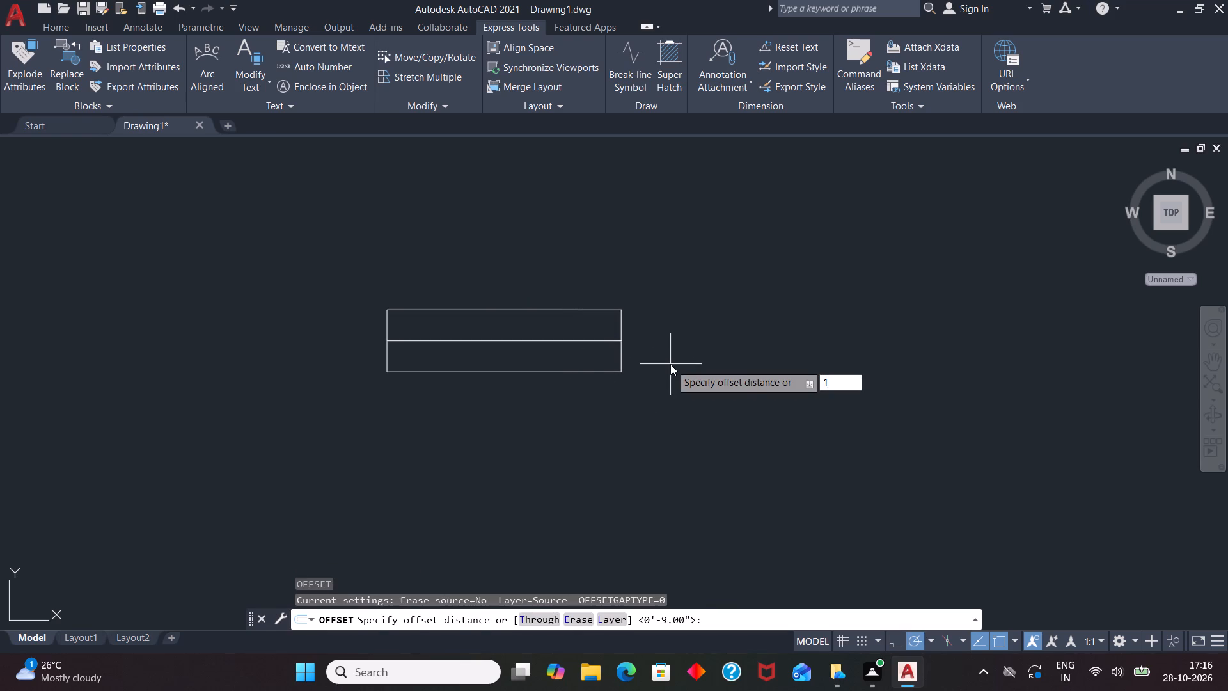
key(Return)
drag(559, 340, 559, 342)
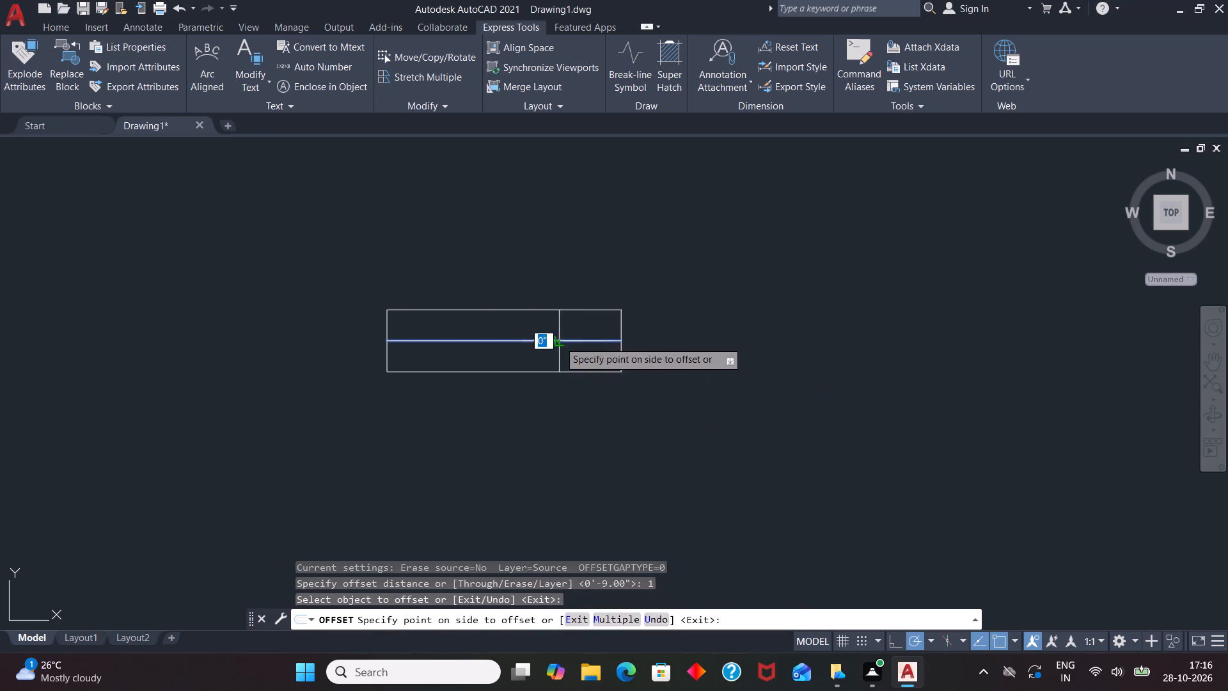
drag(559, 342, 560, 349)
click(563, 360)
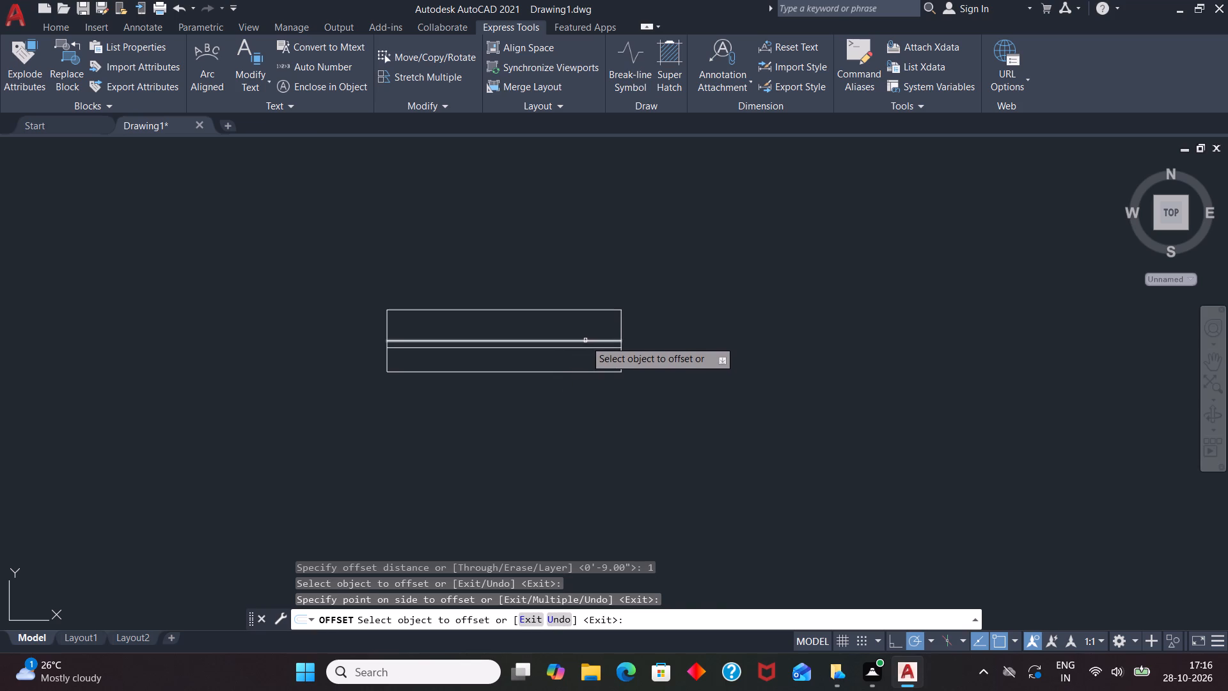
click(585, 340)
click(588, 328)
key(space)
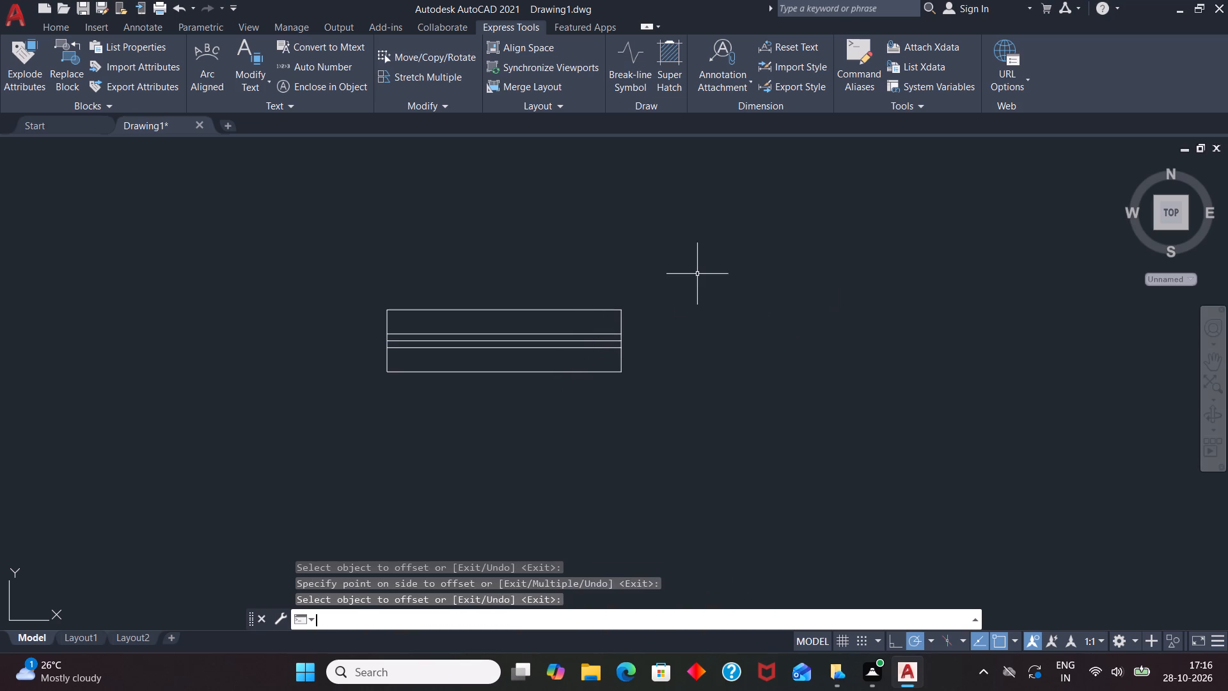
click(613, 342)
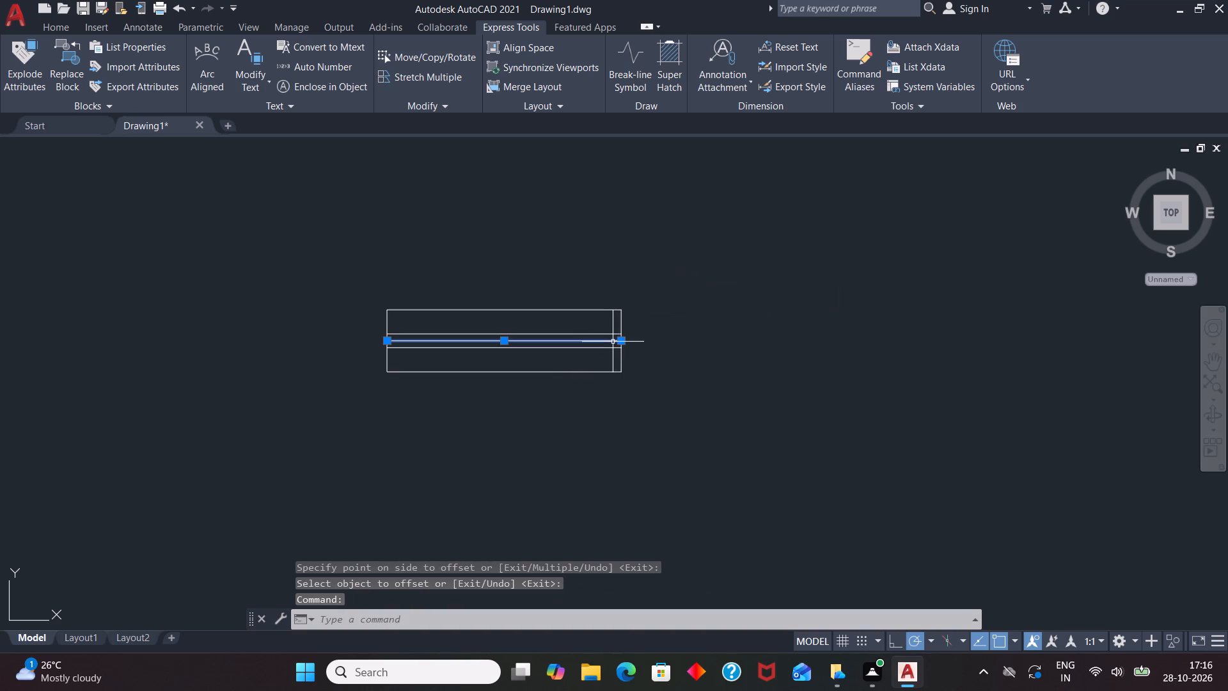
key(Delete)
Group the window rectangle and its two inner lines.
drag(732, 344, 696, 310)
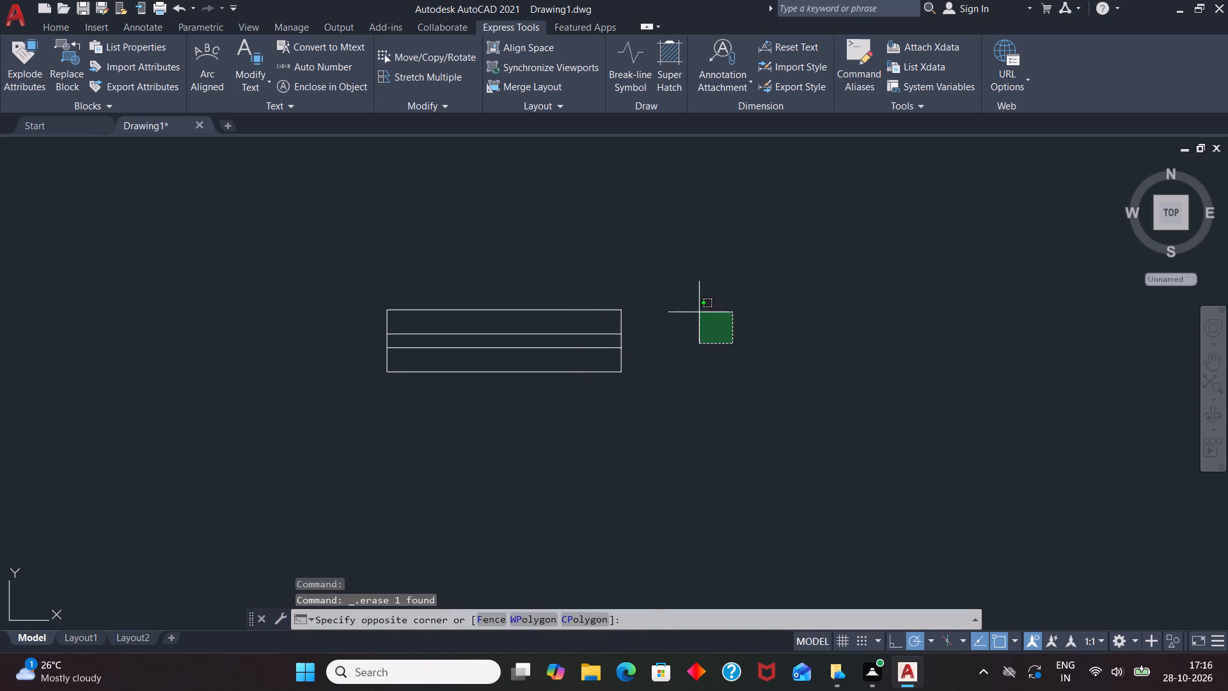
drag(679, 300, 464, 425)
drag(696, 310, 688, 305)
drag(672, 307, 473, 409)
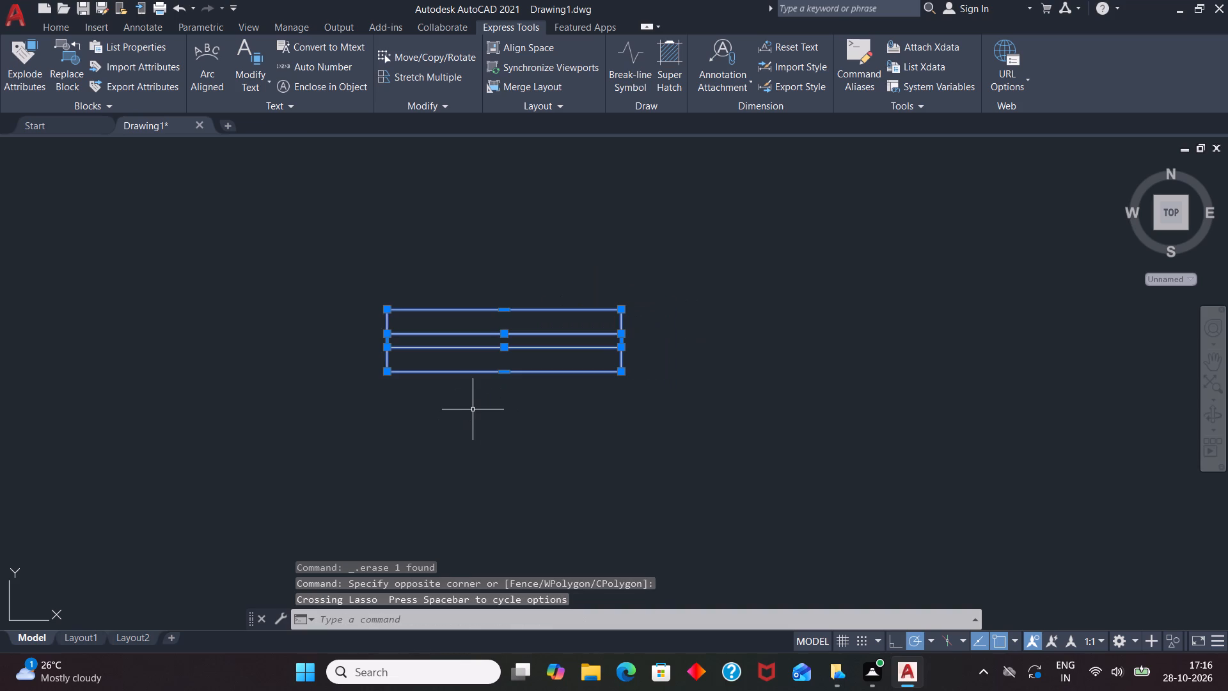
key(g)
key(Return)
Copy the grouped window by its lower-right corner into the lower-left room's bottom wall, a short distance east of the door.
scroll(472, 410, down, 2)
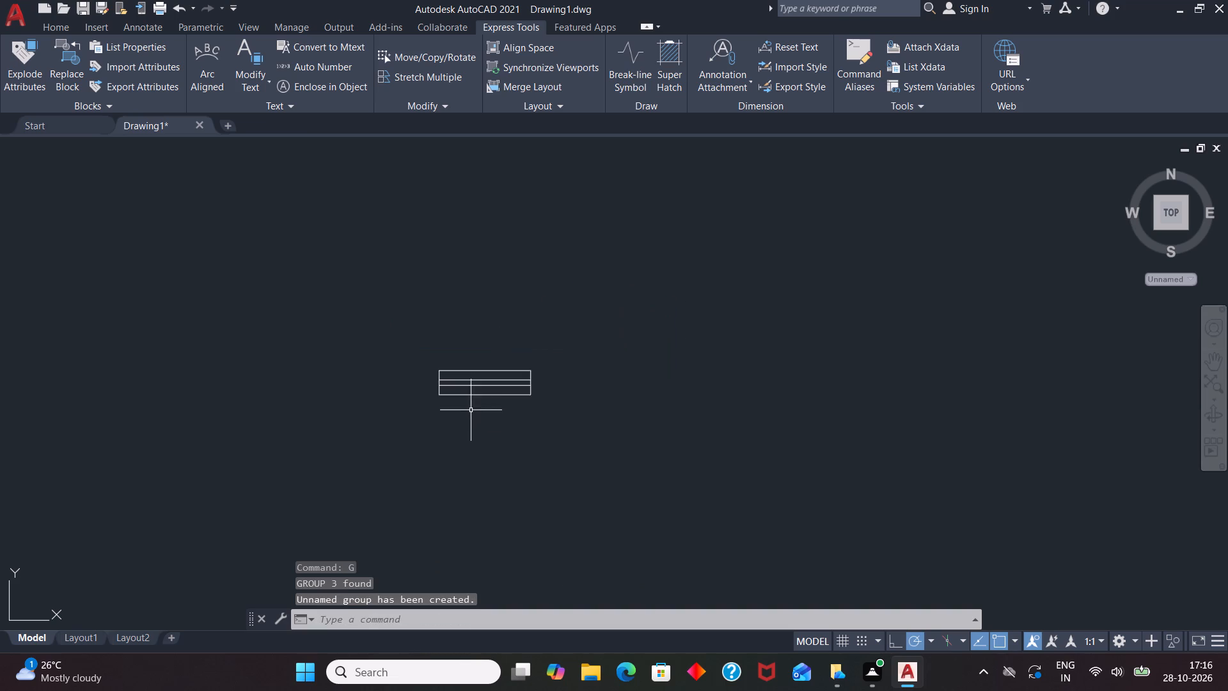
click(473, 387)
scroll(333, 360, down, 2)
scroll(433, 318, down, 1)
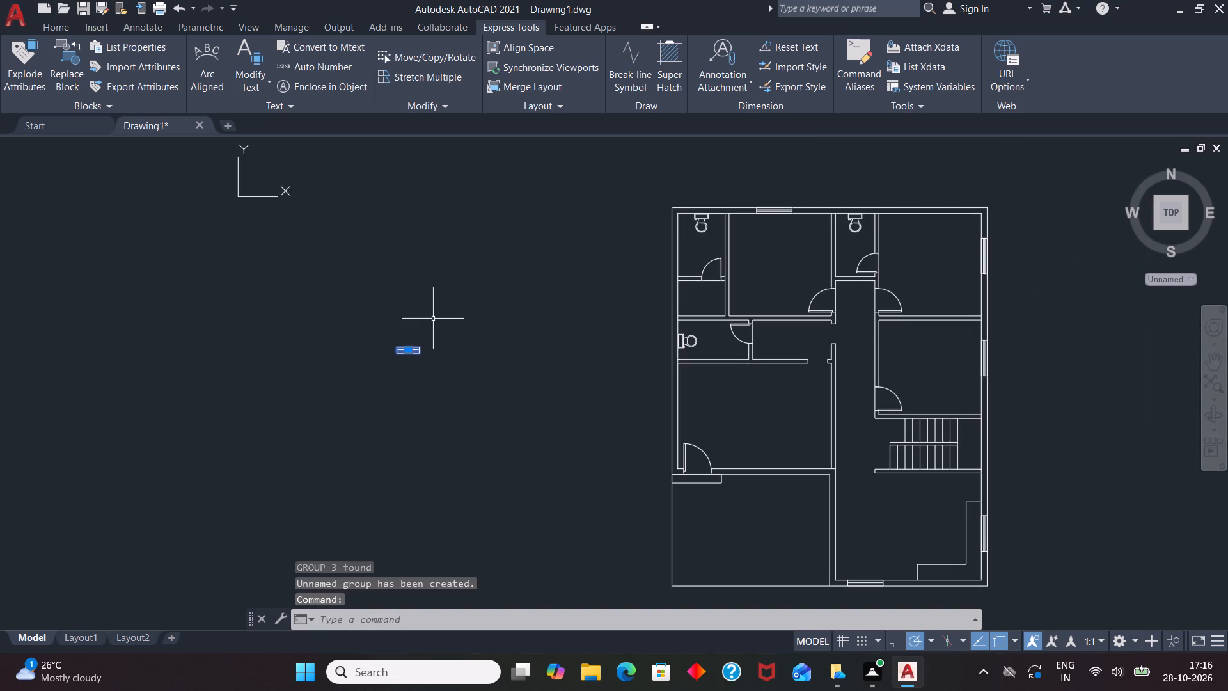
text(CO)
key(Return)
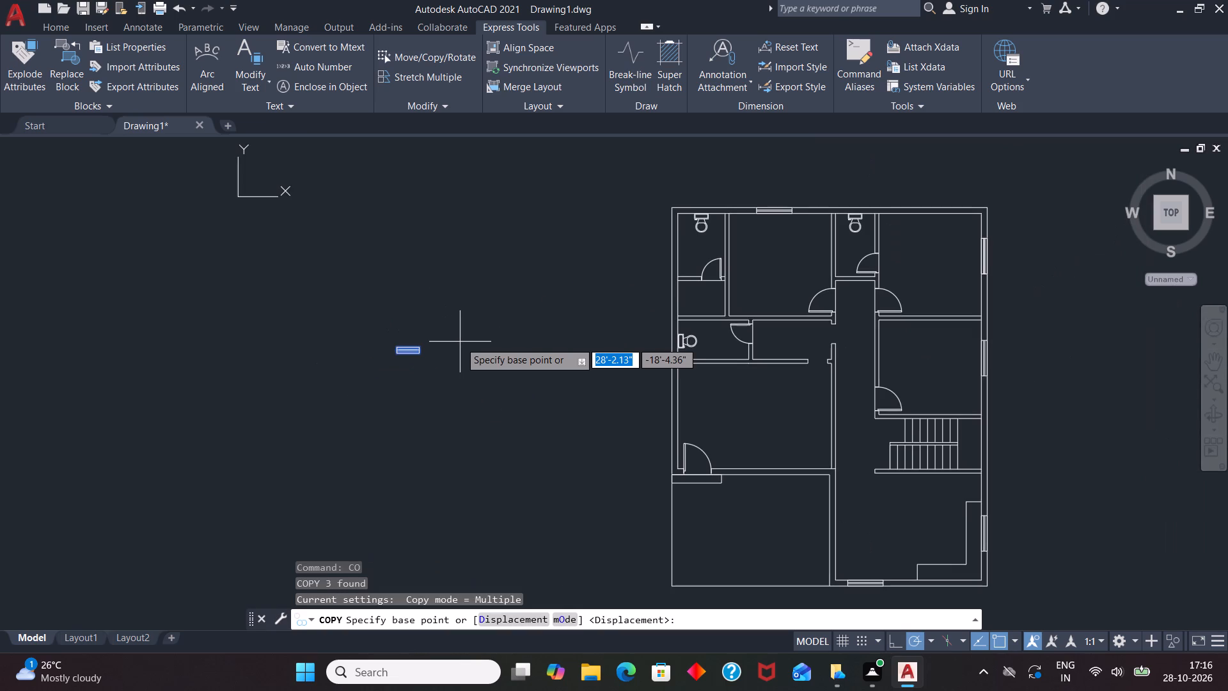
scroll(420, 359, up, 2)
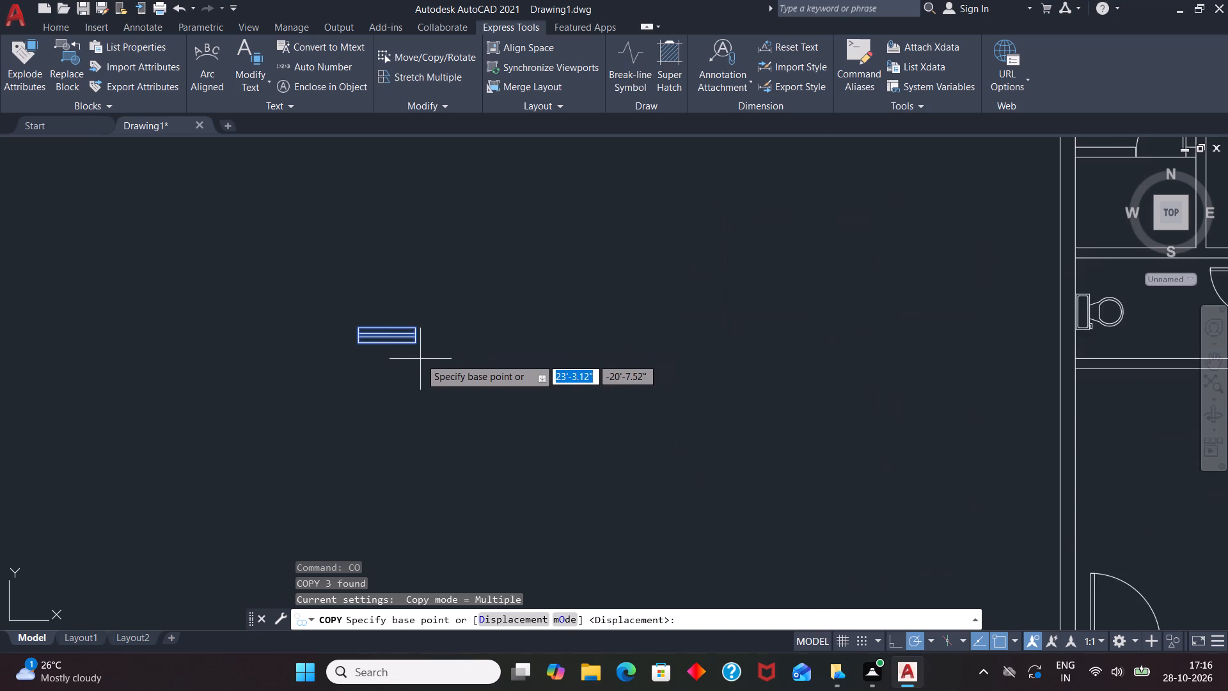
click(418, 347)
scroll(425, 352, down, 2)
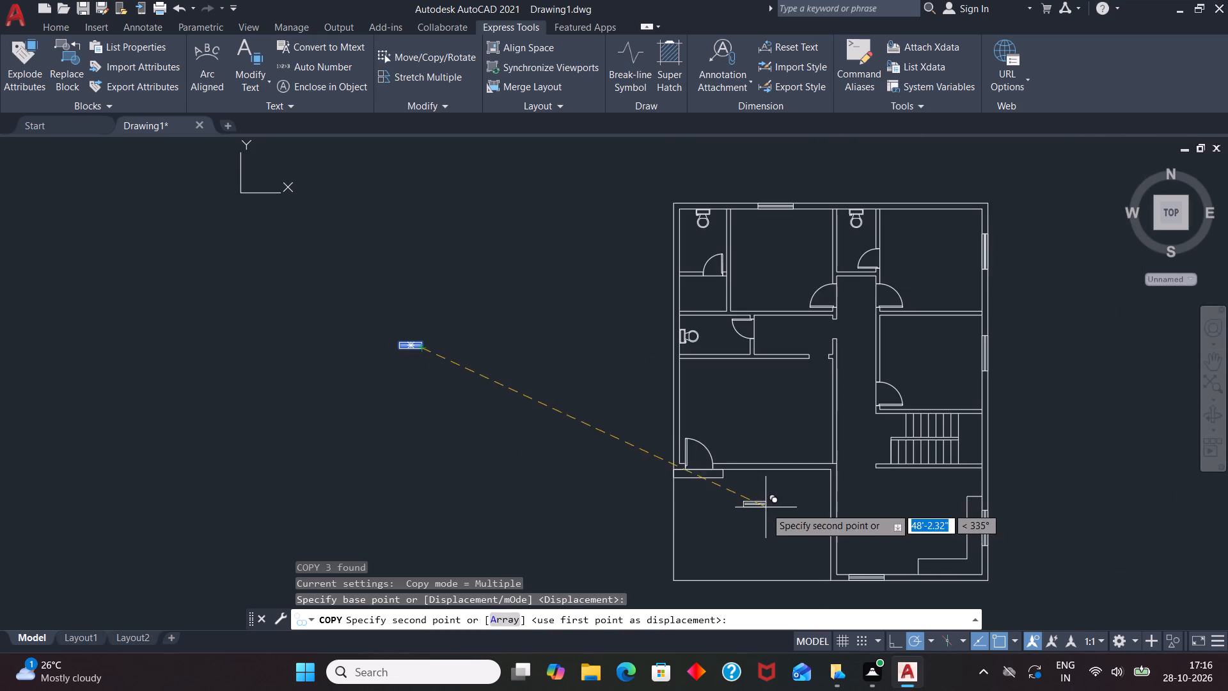
scroll(772, 481, up, 5)
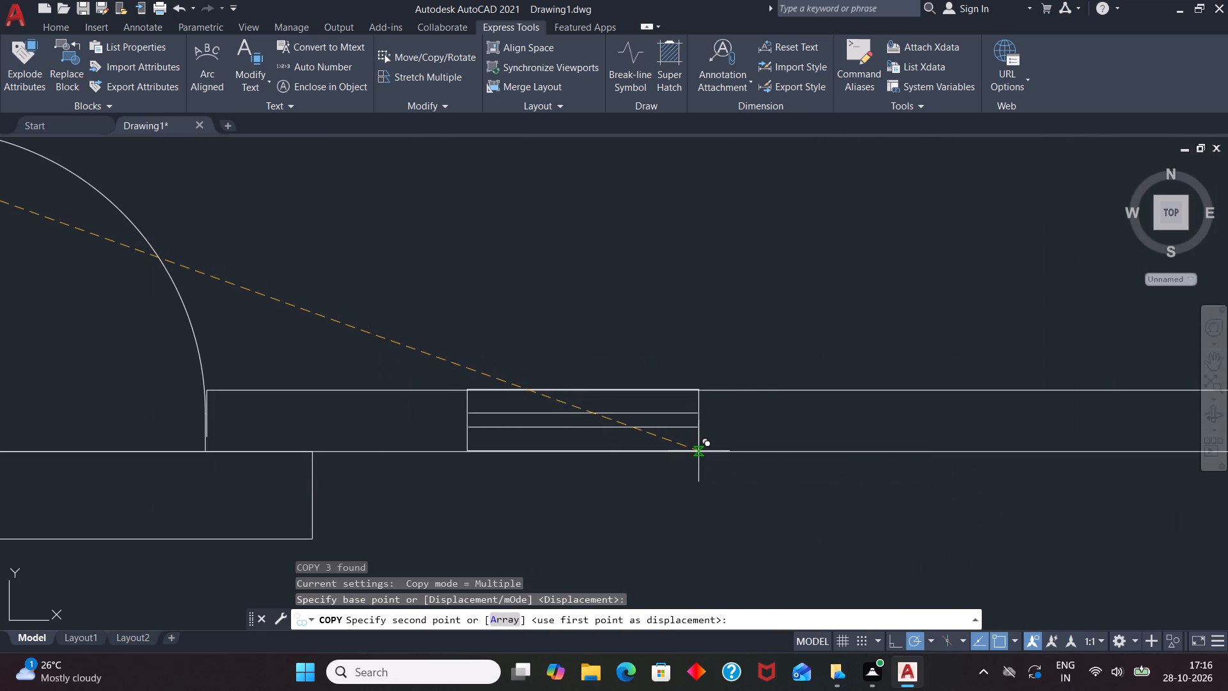
click(698, 451)
Place a second copy of the window in the same bottom wall, near its junction with the vertical wall.
scroll(626, 469, down, 2)
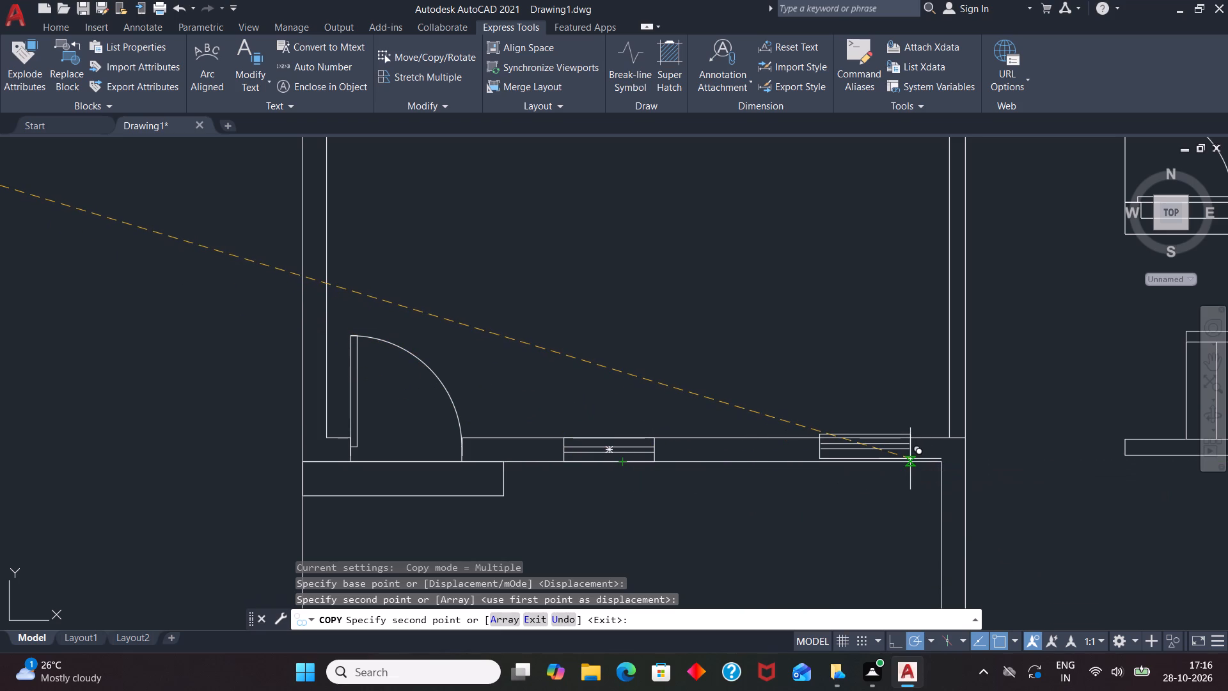
scroll(910, 459, up, 2)
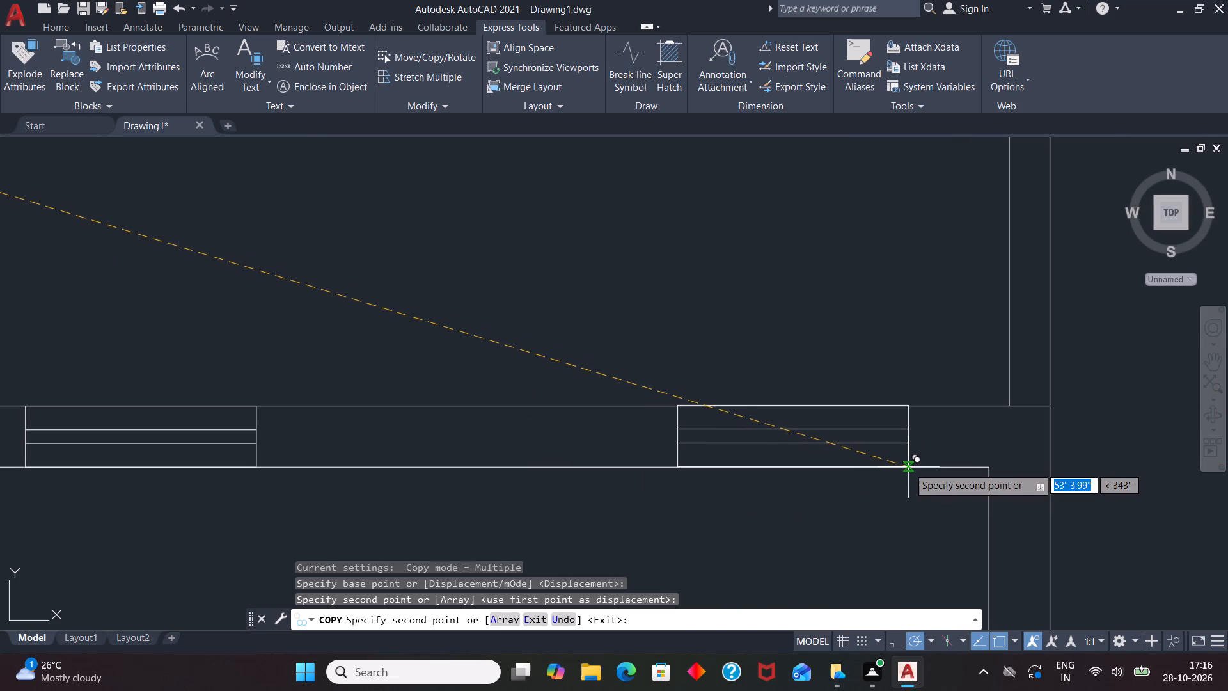
click(908, 467)
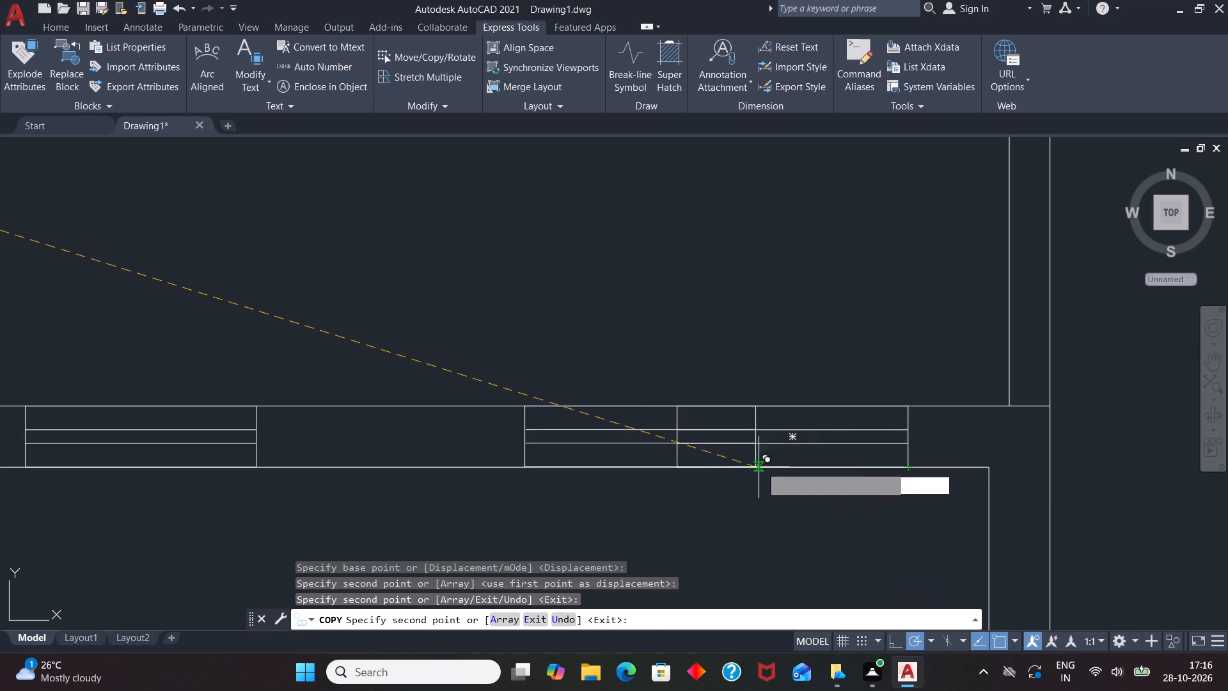
scroll(786, 470, down, 4)
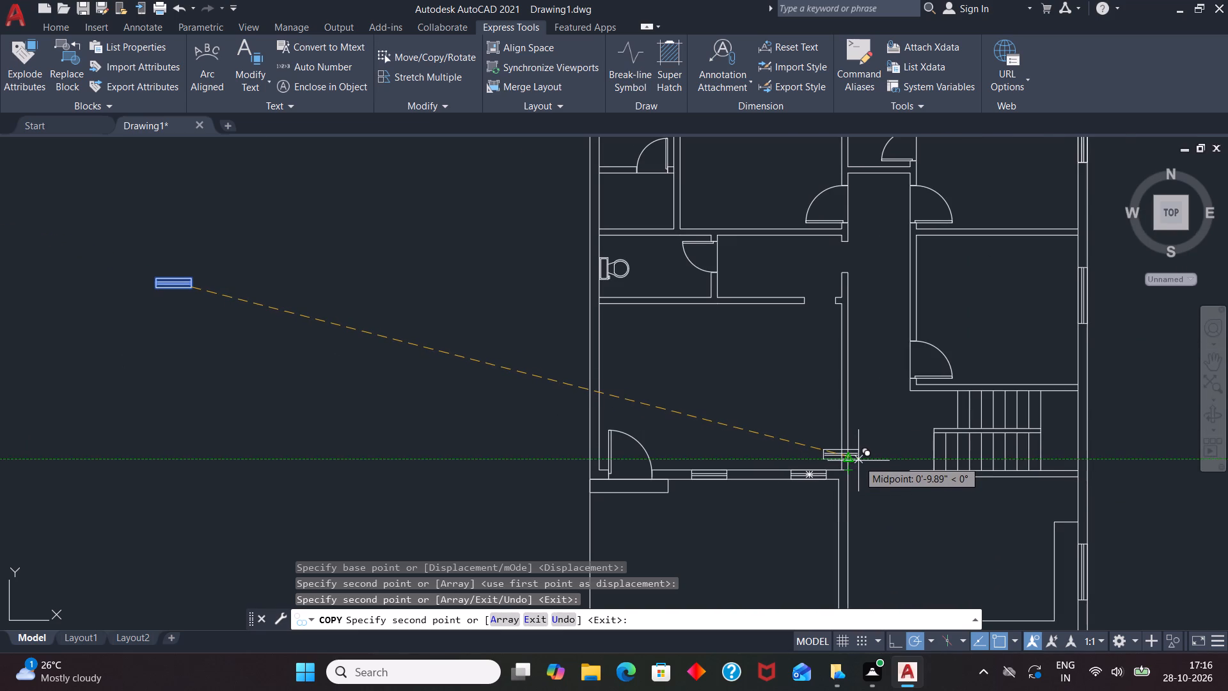
key(Escape)
Rotate the spare grouped window outside the plan so that it stands vertically.
scroll(921, 450, down, 1)
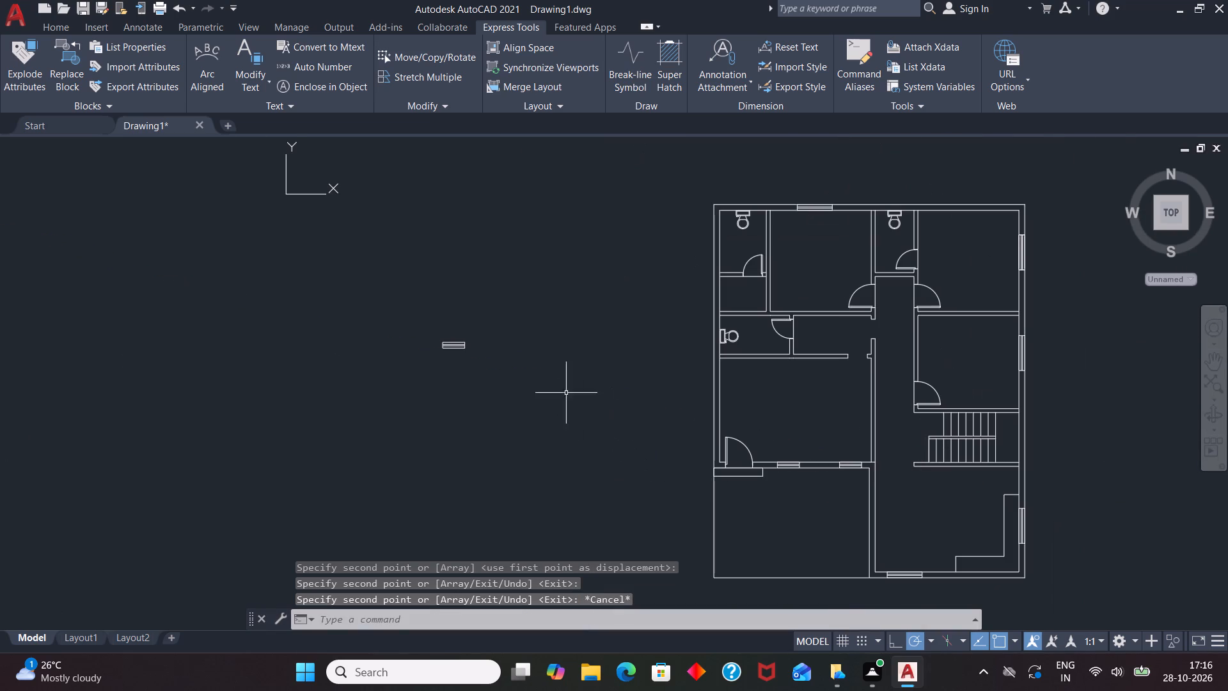
click(448, 342)
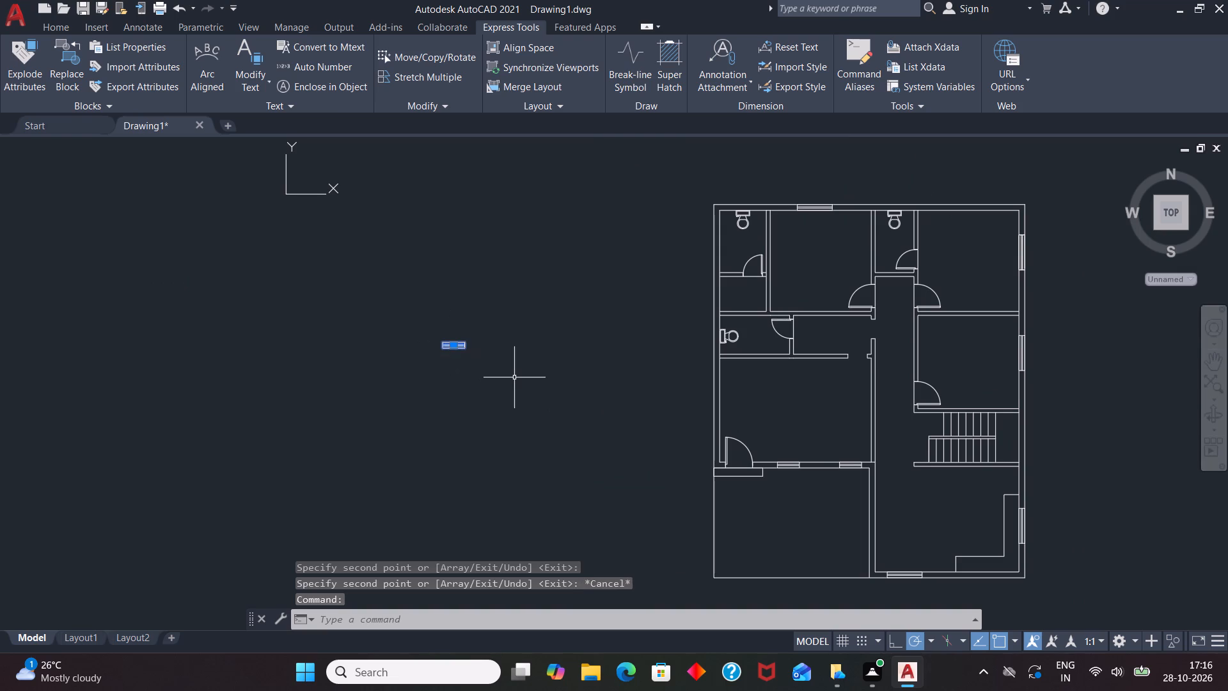
text(RO)
key(Return)
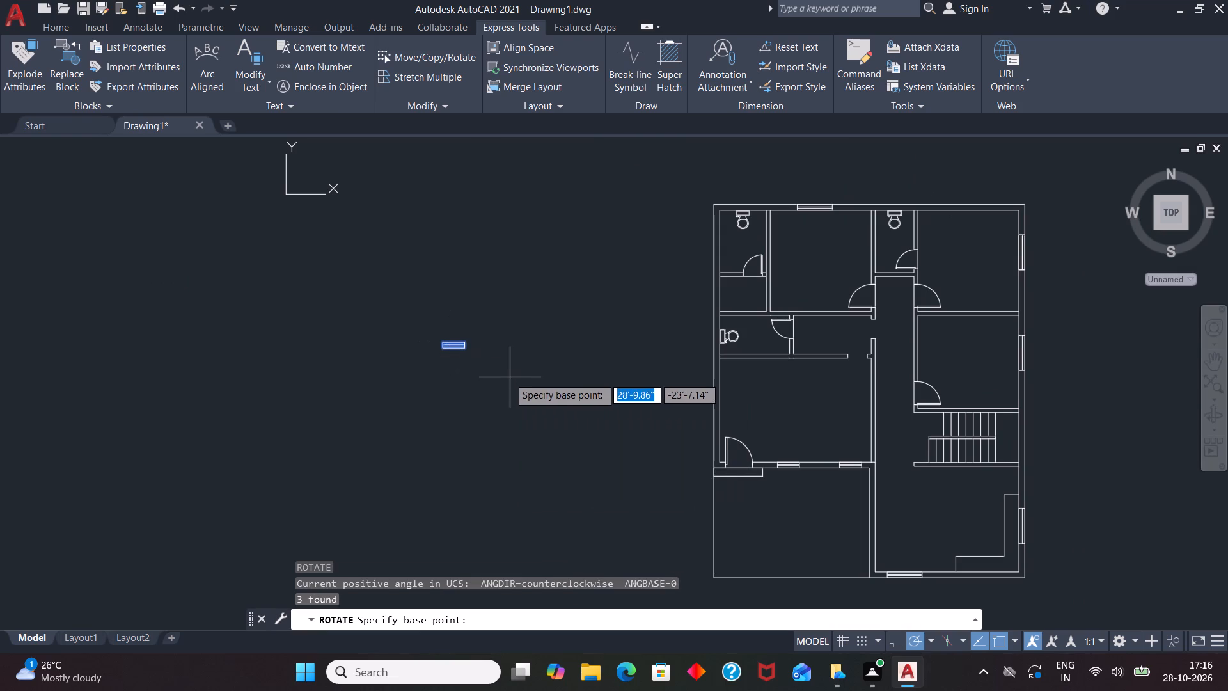
click(468, 343)
click(468, 413)
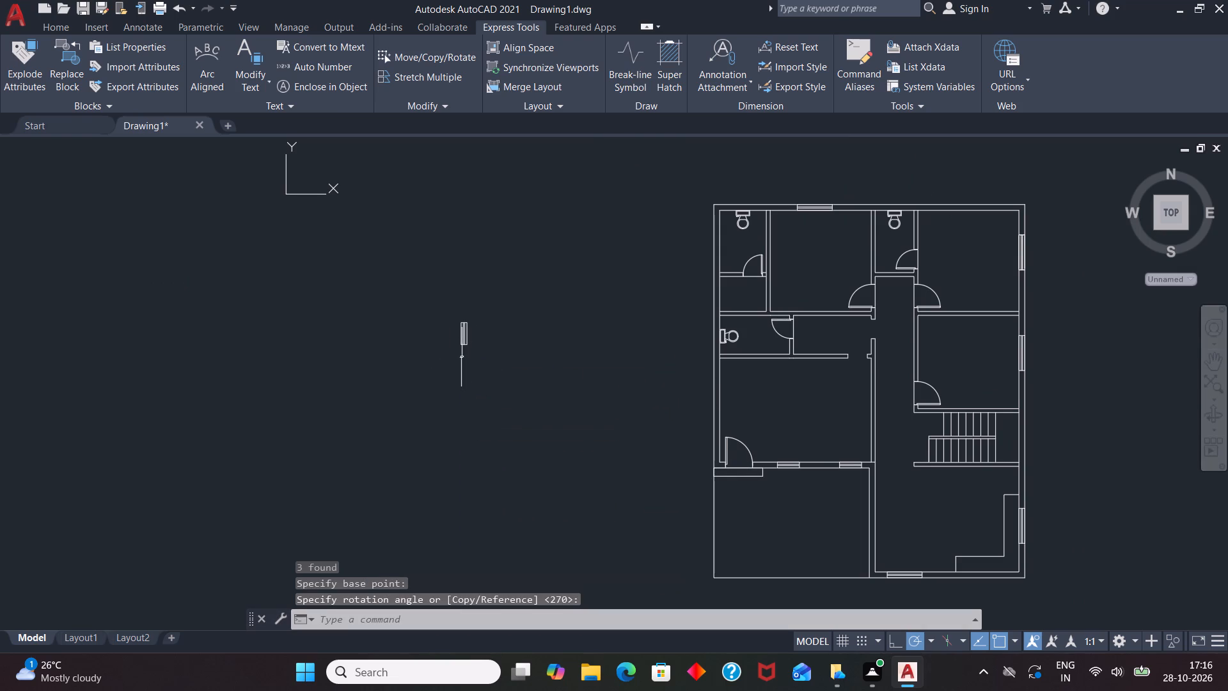
scroll(462, 342, up, 3)
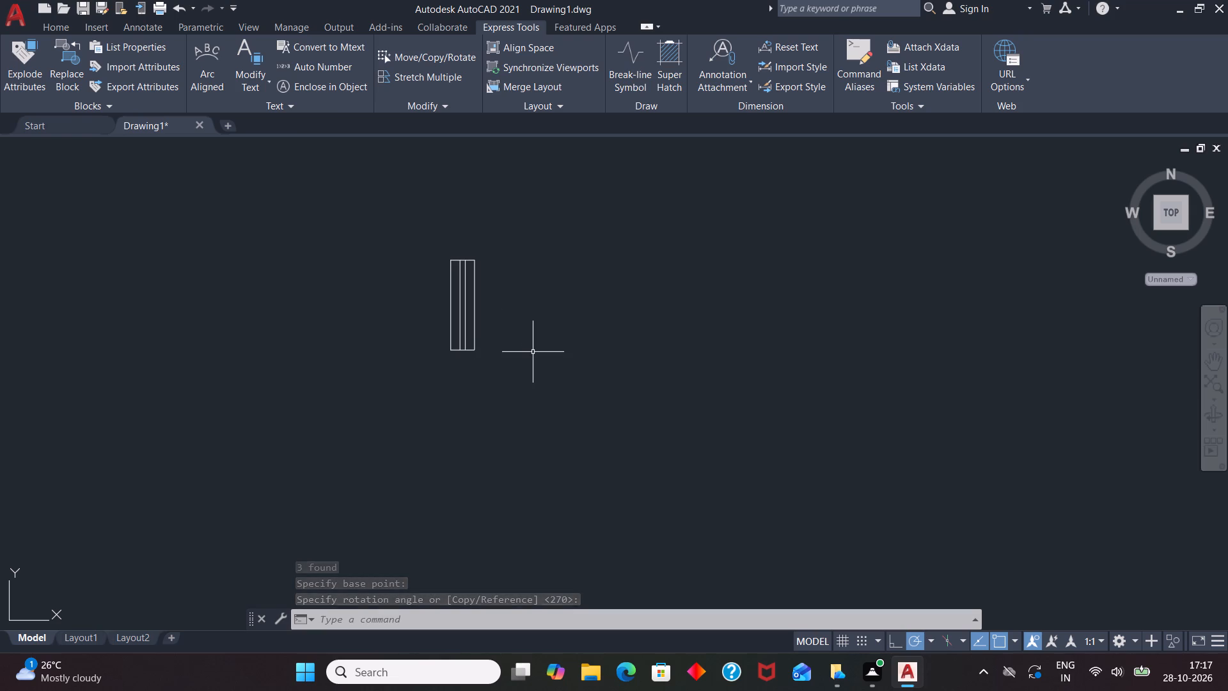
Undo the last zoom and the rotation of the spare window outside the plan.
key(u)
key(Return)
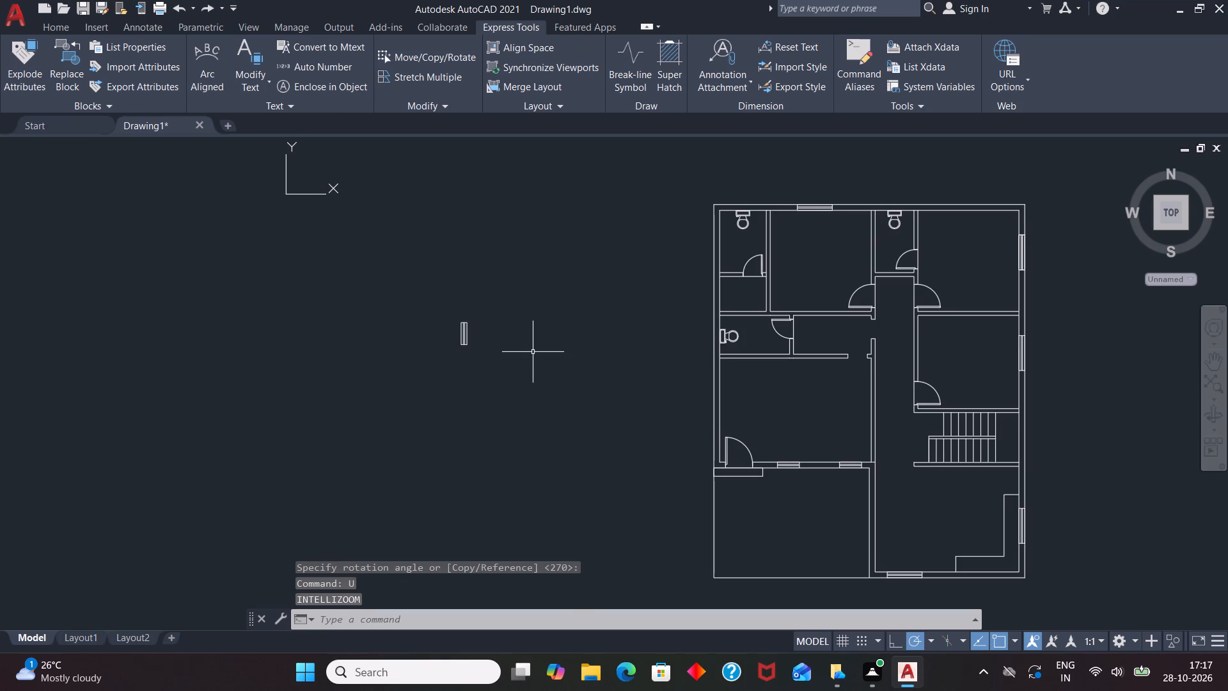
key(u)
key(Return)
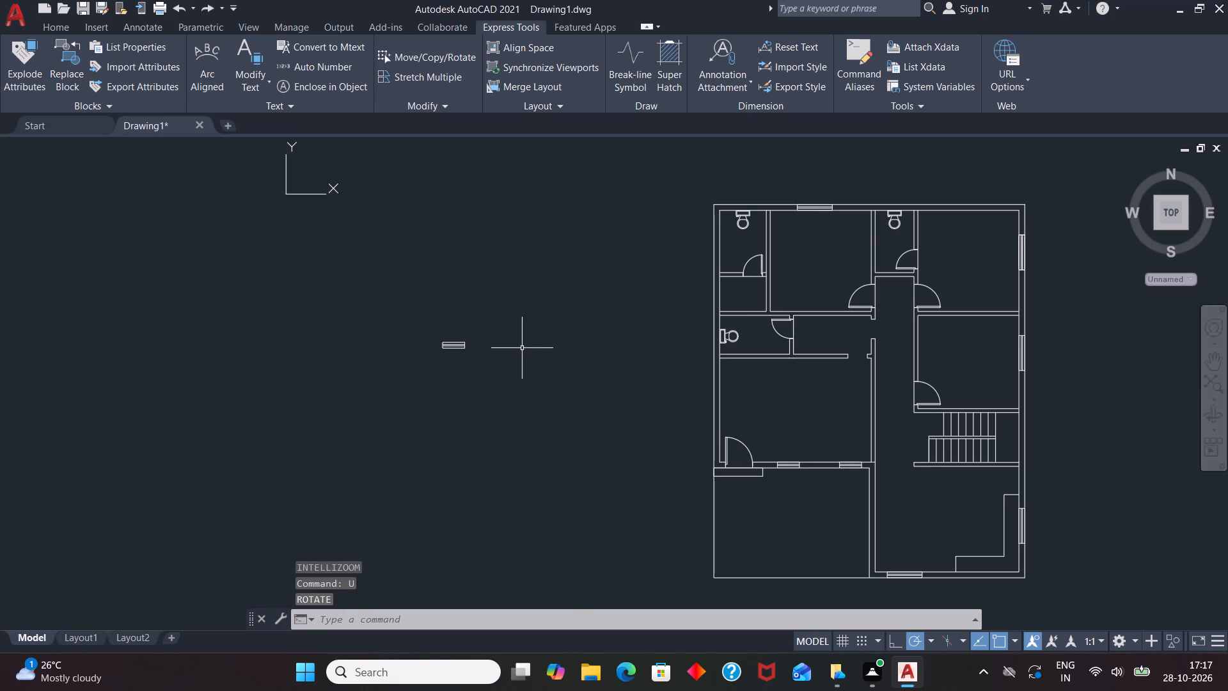
Rotate the spare grouped window about its east end so that it stands vertically.
click(450, 344)
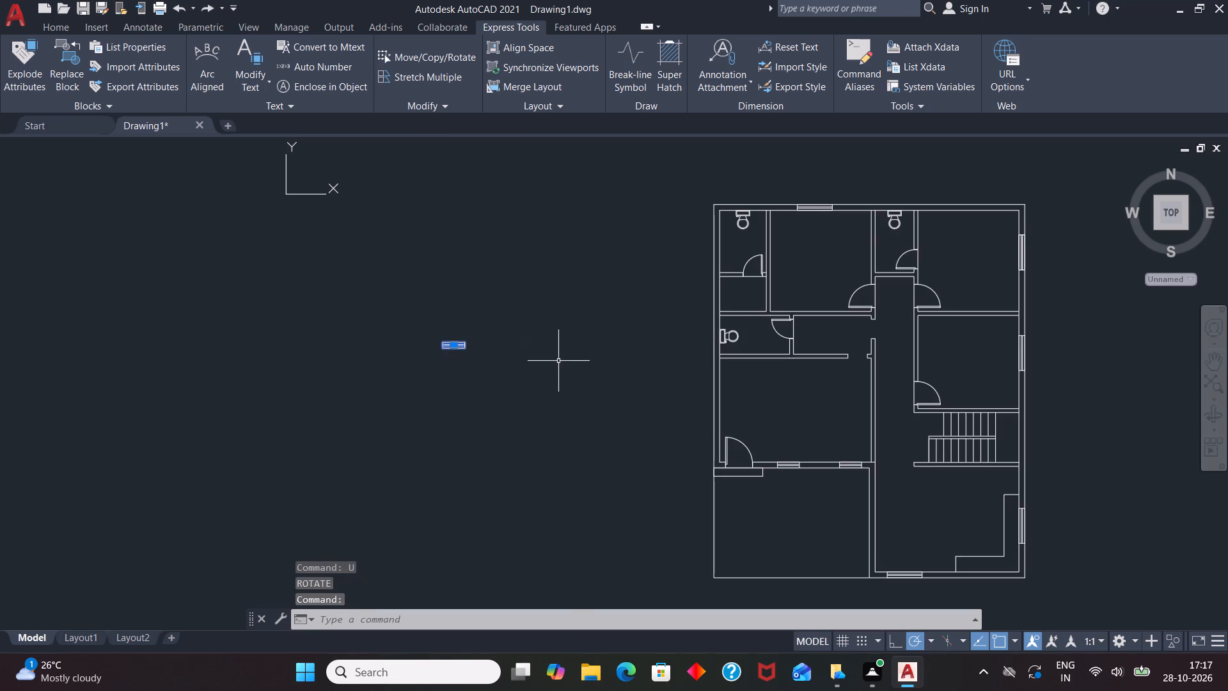
text(RO)
key(Return)
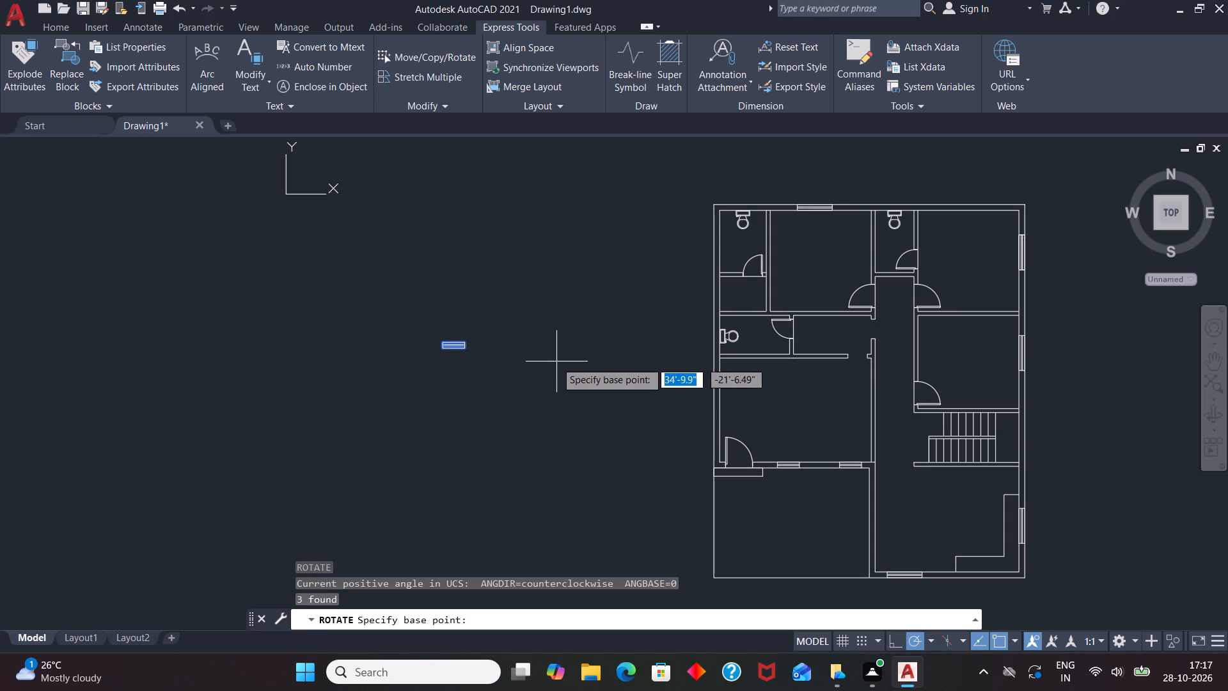
click(461, 344)
click(459, 401)
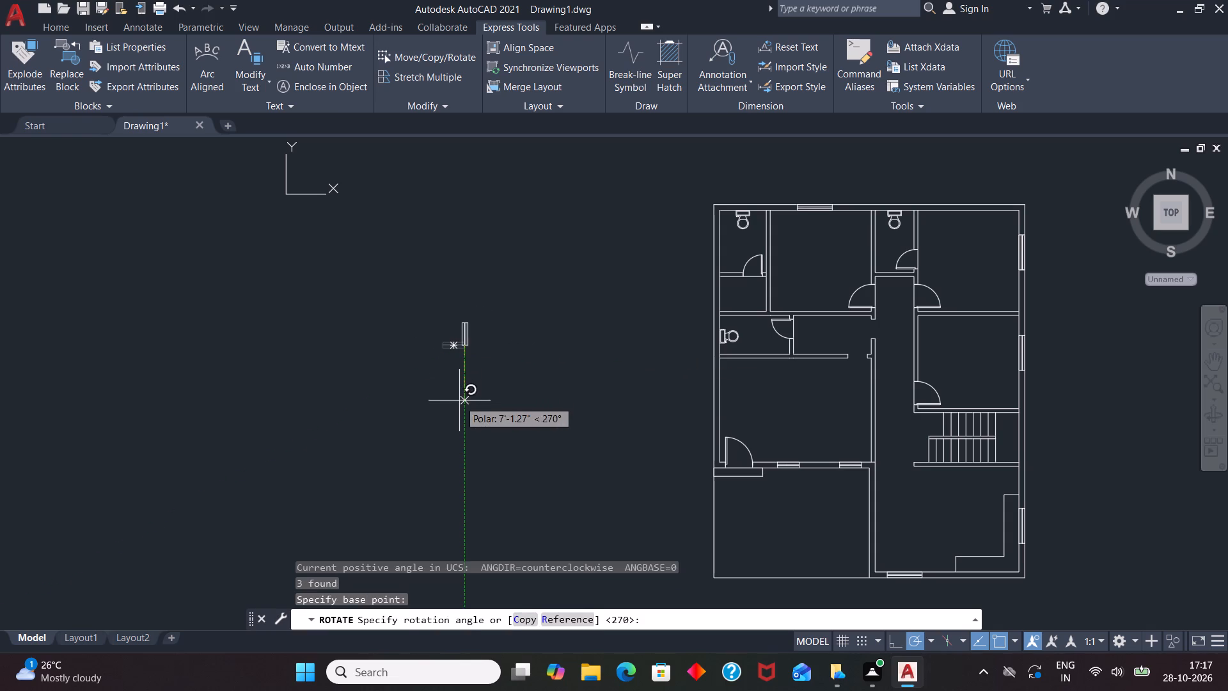
Copy the vertical window by its upper-left corner into the lower-left room's west exterior wall, near the room's upper partition.
click(465, 326)
text(CO)
key(Return)
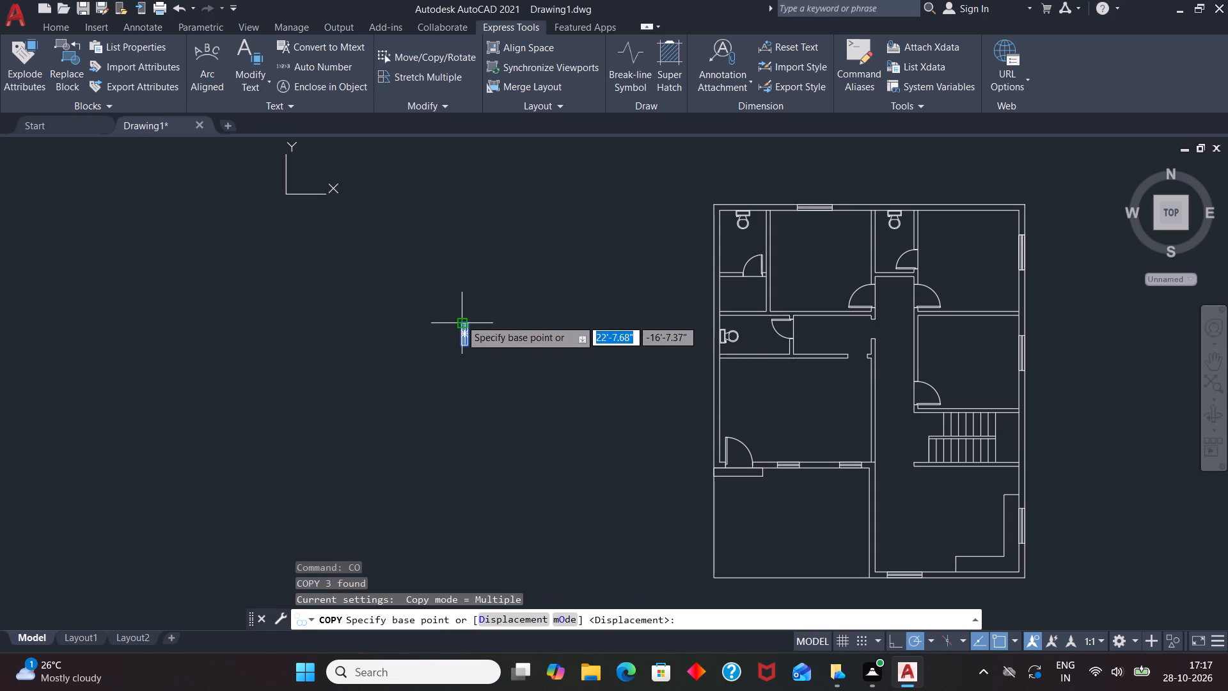
click(460, 321)
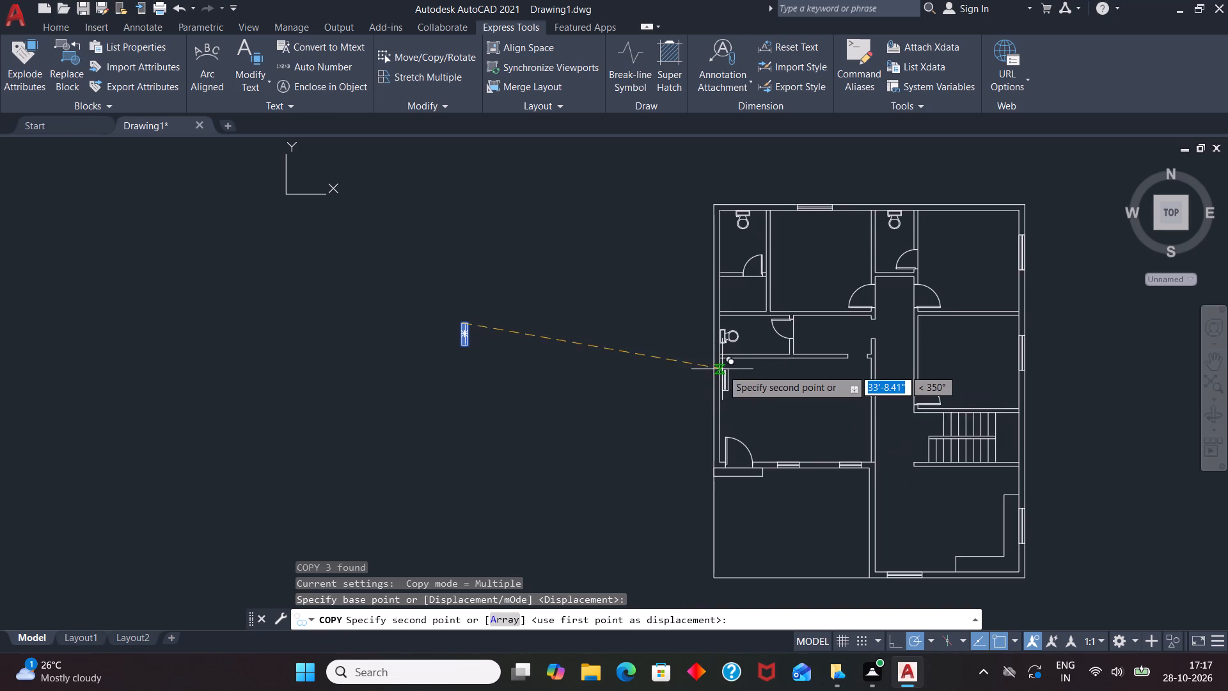
scroll(722, 369, up, 5)
scroll(620, 284, up, 3)
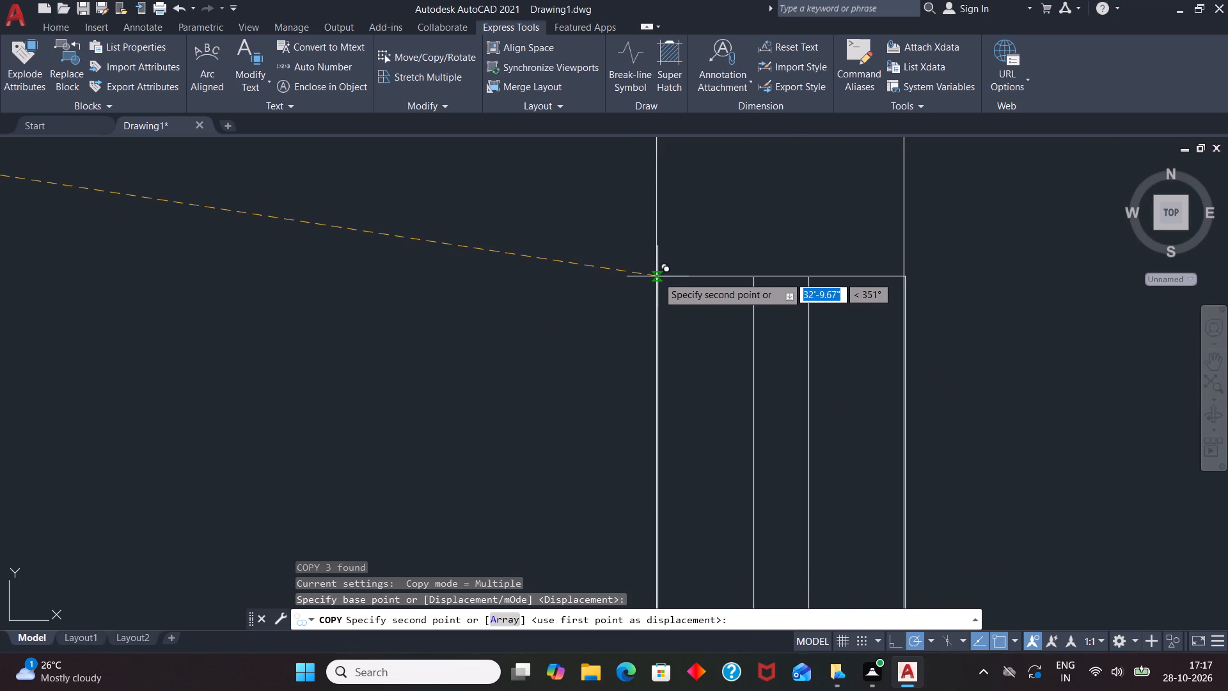
click(656, 275)
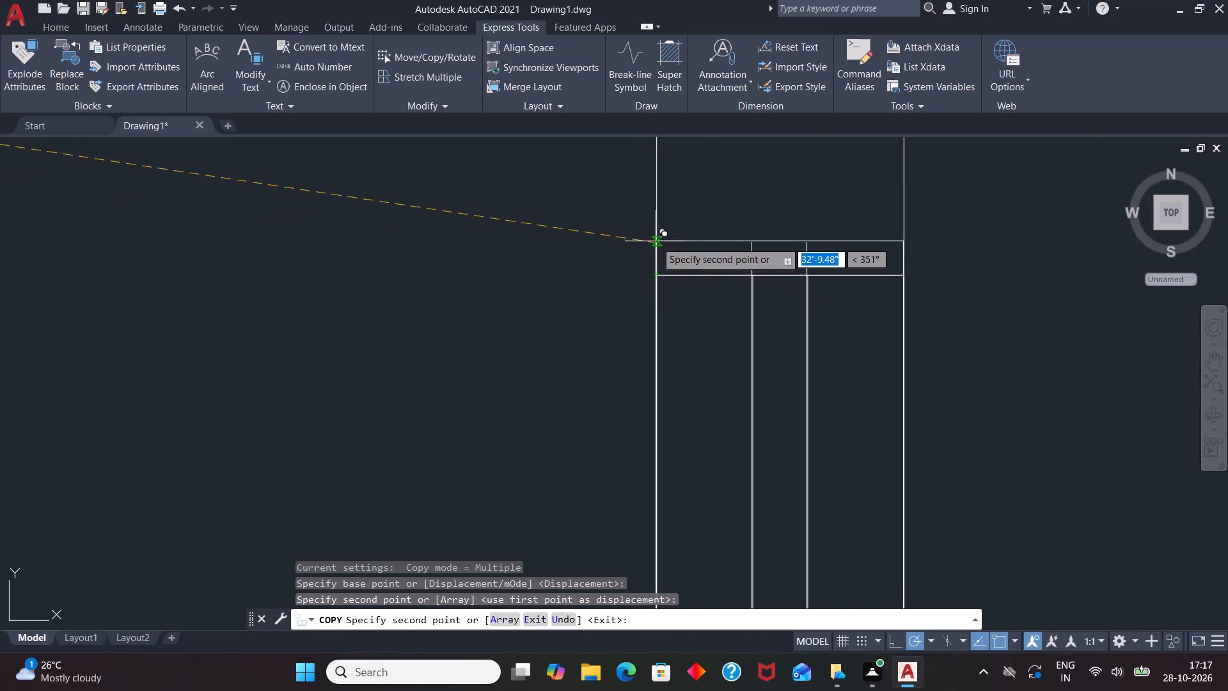
Place a second copy of the vertical window in the same west wall, beside the entrance door.
scroll(656, 241, down, 7)
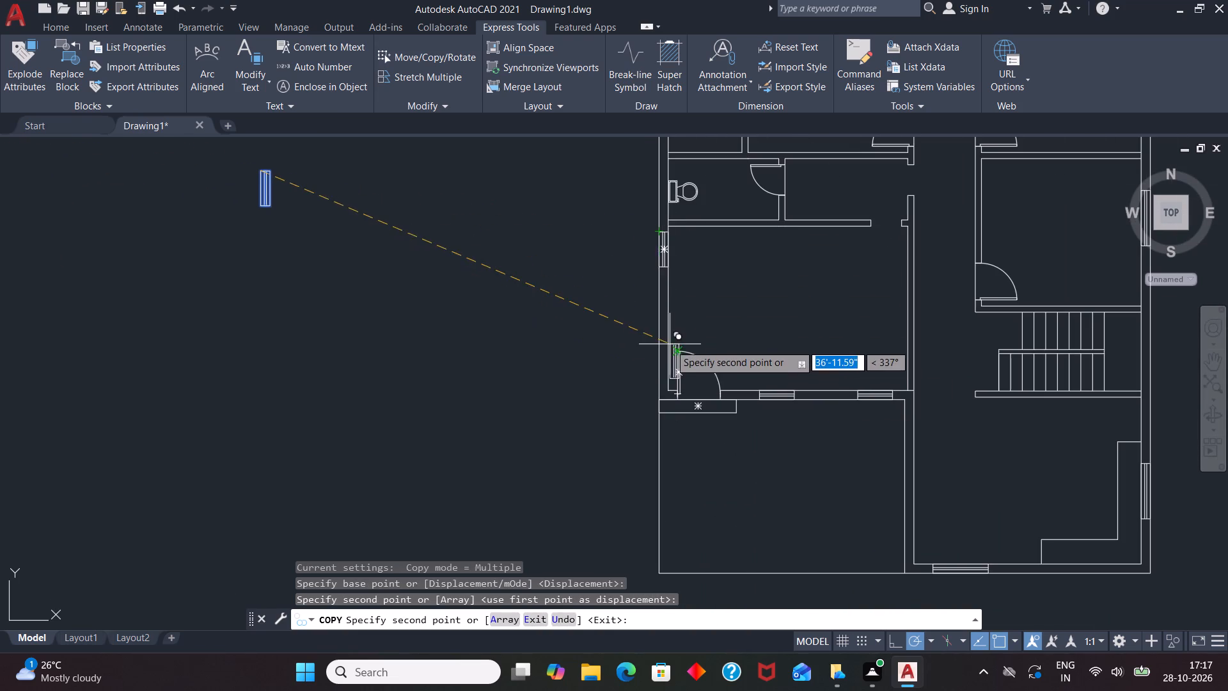
scroll(670, 344, up, 4)
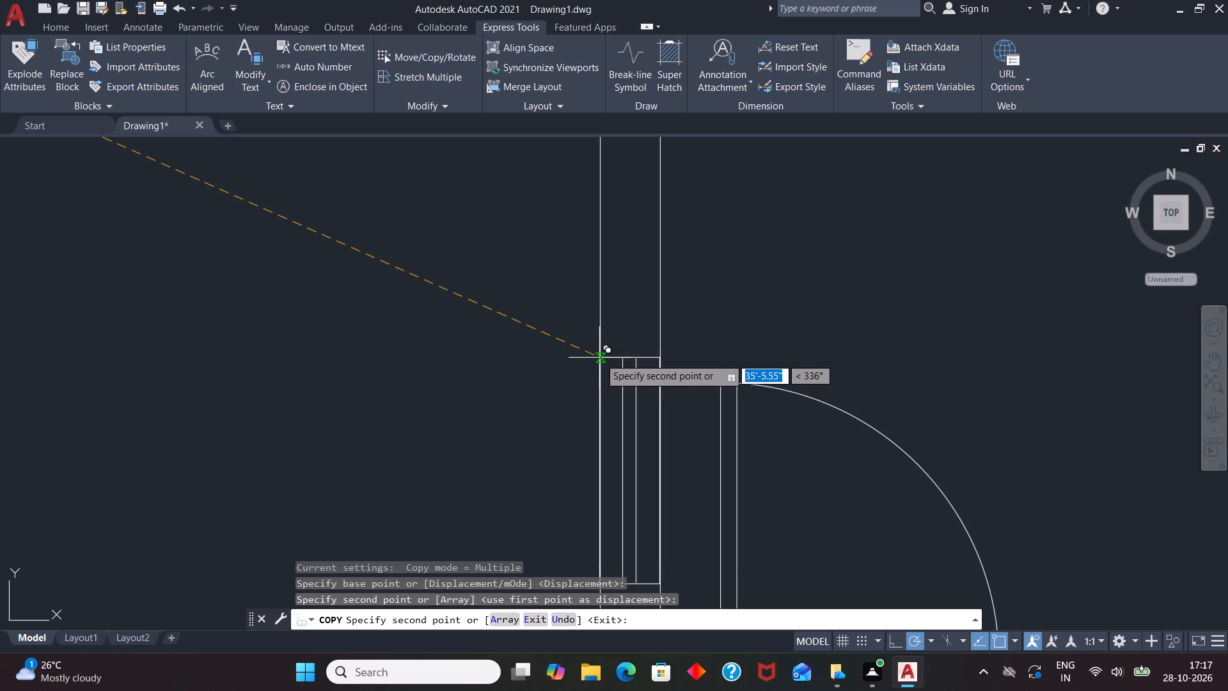
click(599, 363)
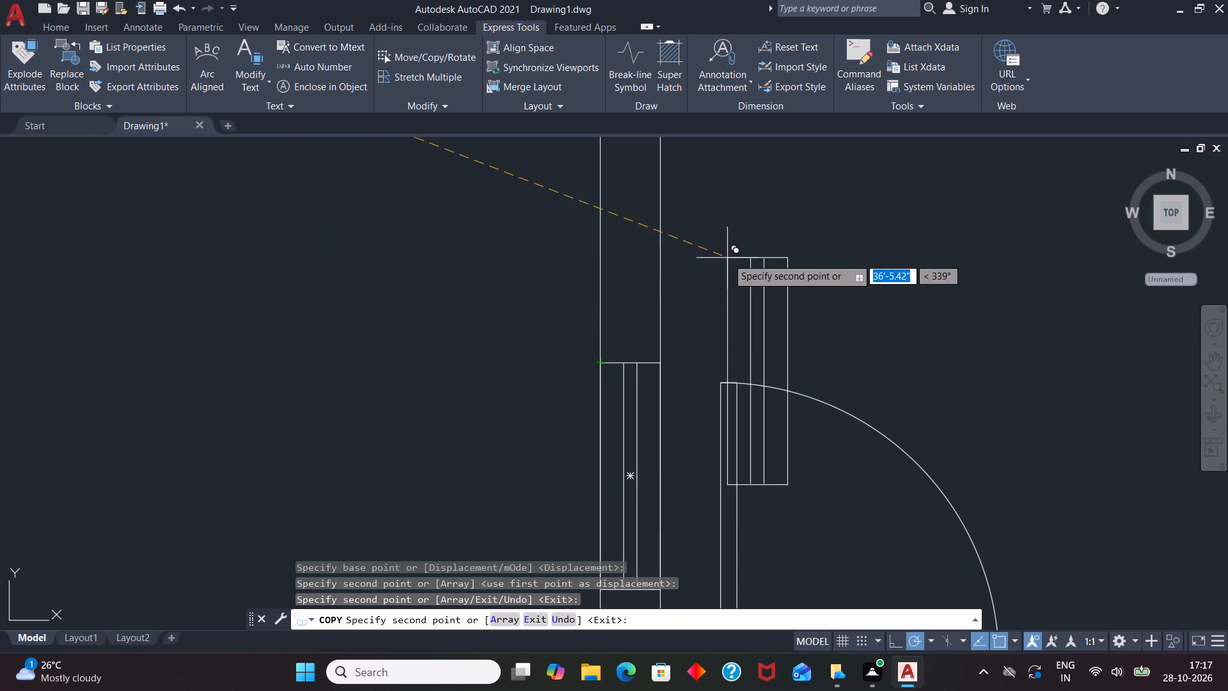
key(Escape)
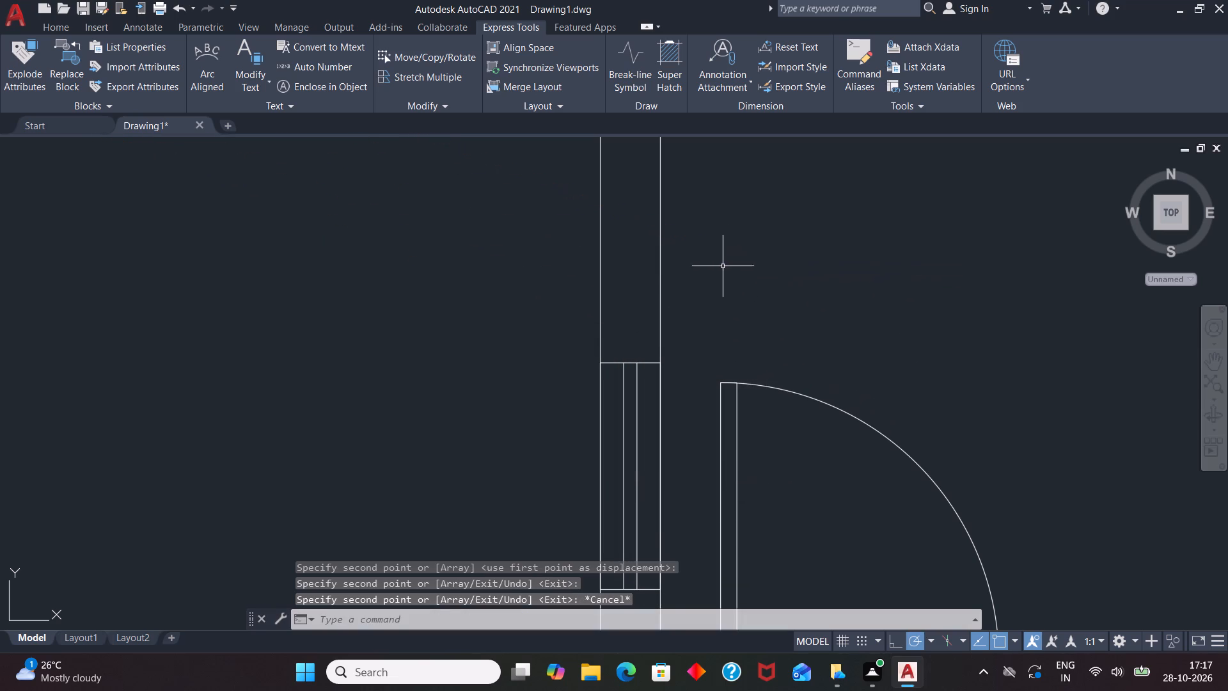
Move the west-wall window beside the entrance door a short distance north along the wall.
scroll(720, 317, down, 2)
scroll(692, 459, down, 2)
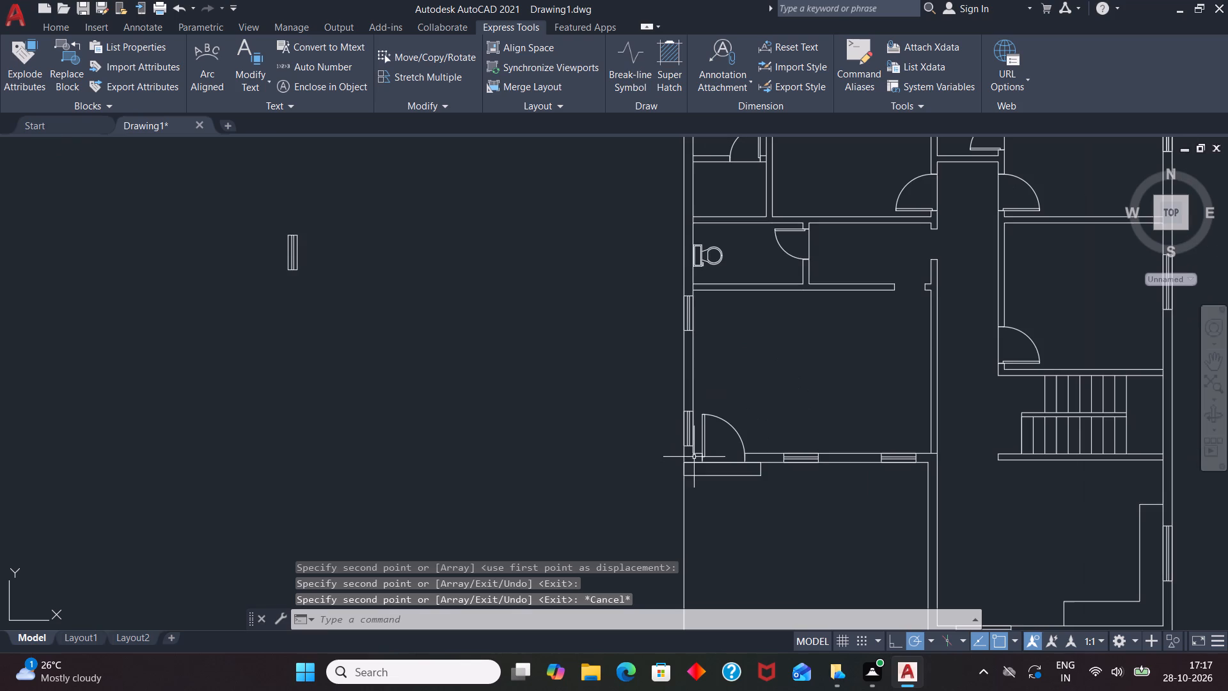
click(686, 423)
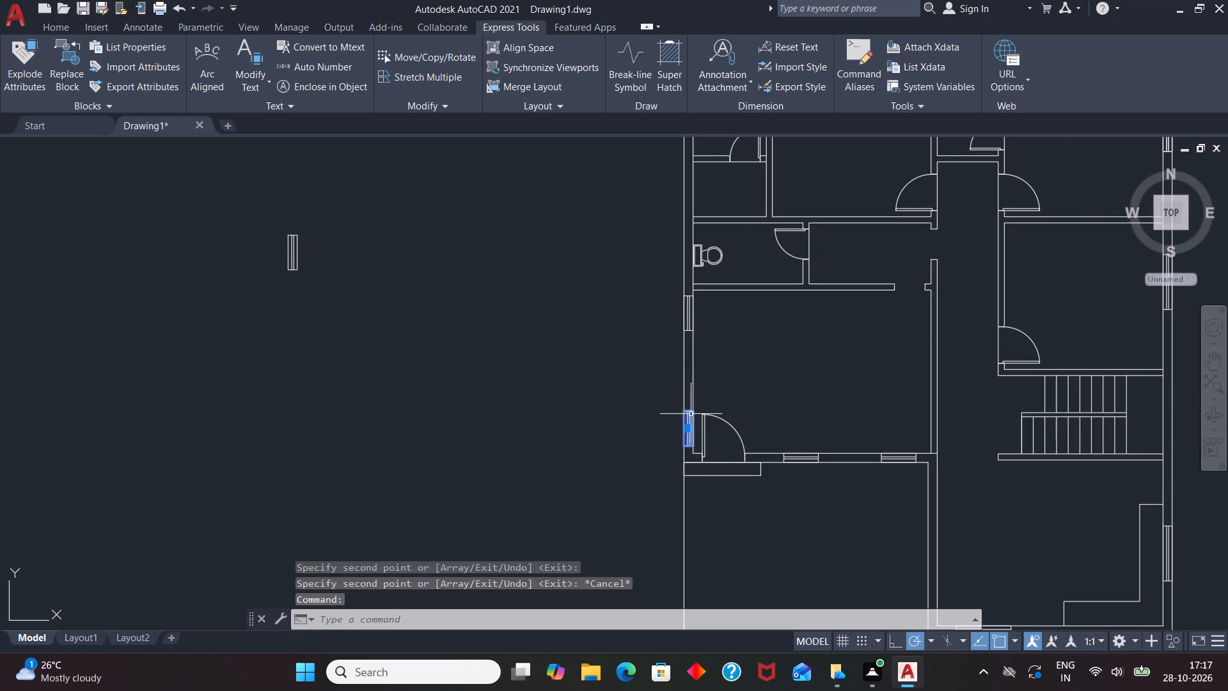
scroll(704, 356, up, 1)
key(m)
key(Return)
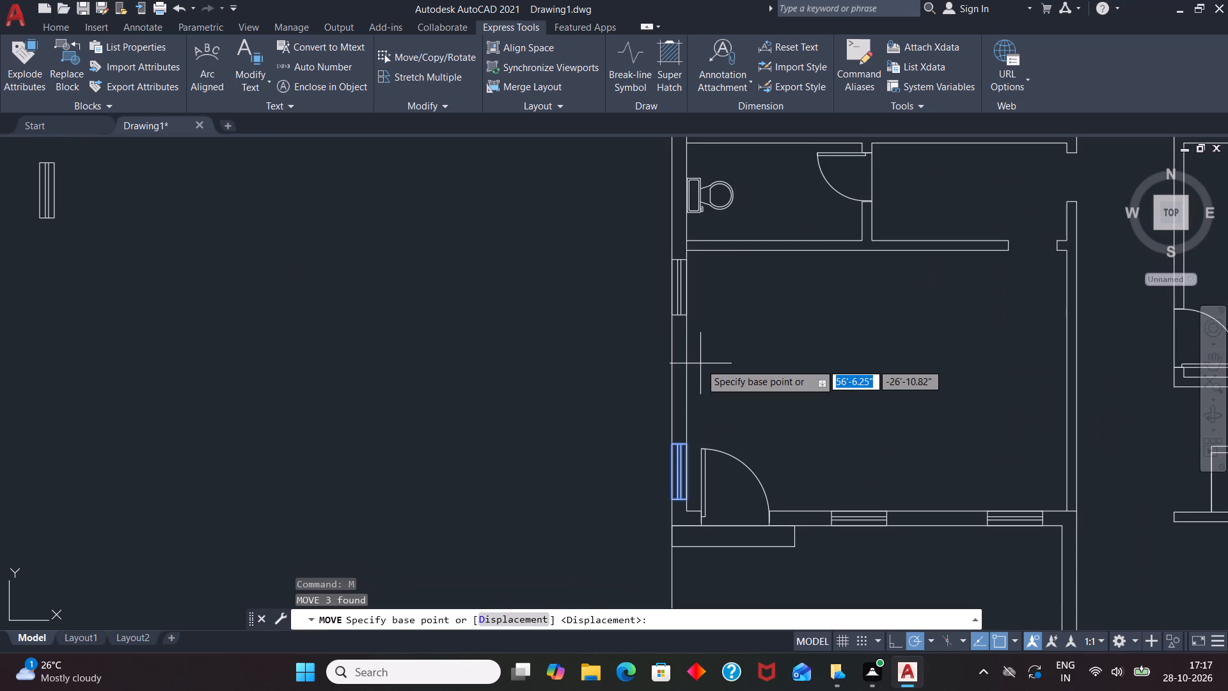
click(688, 446)
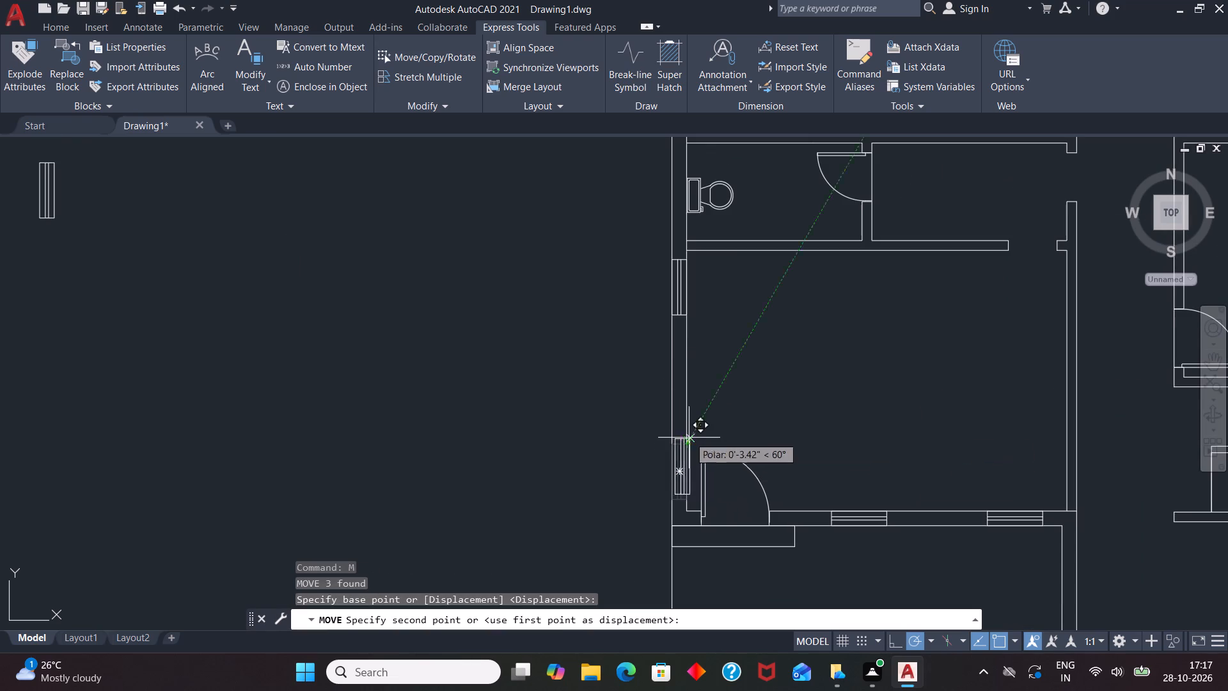
click(686, 422)
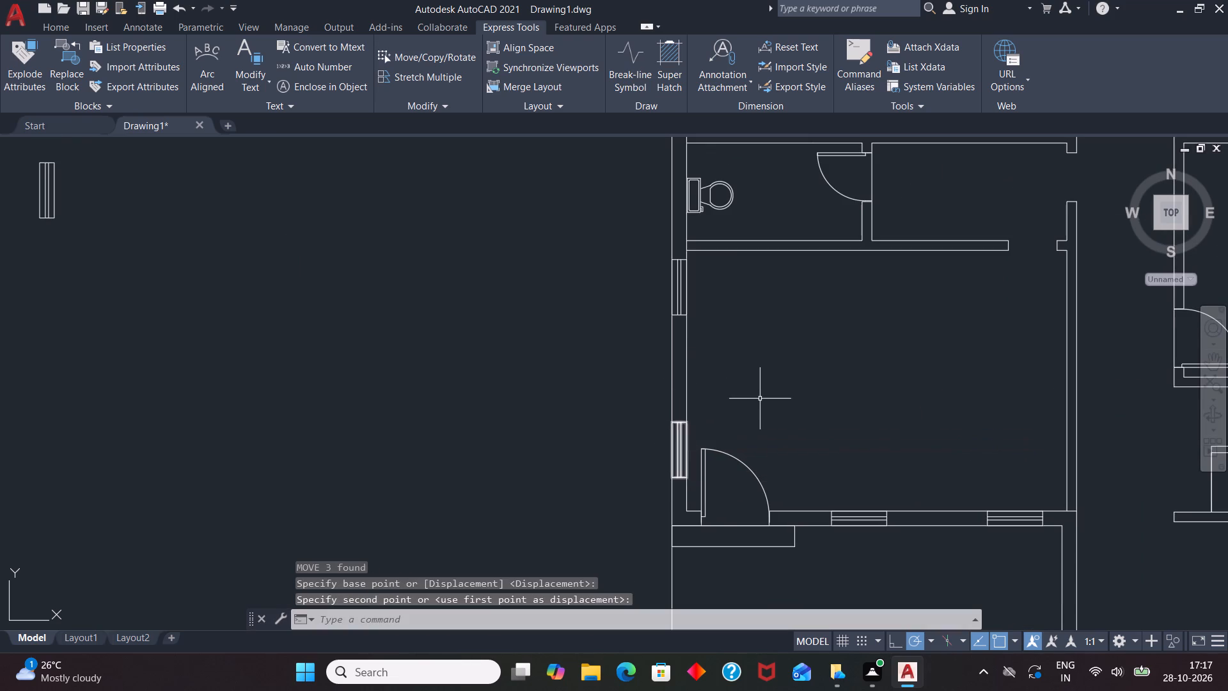
Move the spare vertical window by its upper-right corner into the east exterior wall beside the staircase.
scroll(668, 513, down, 2)
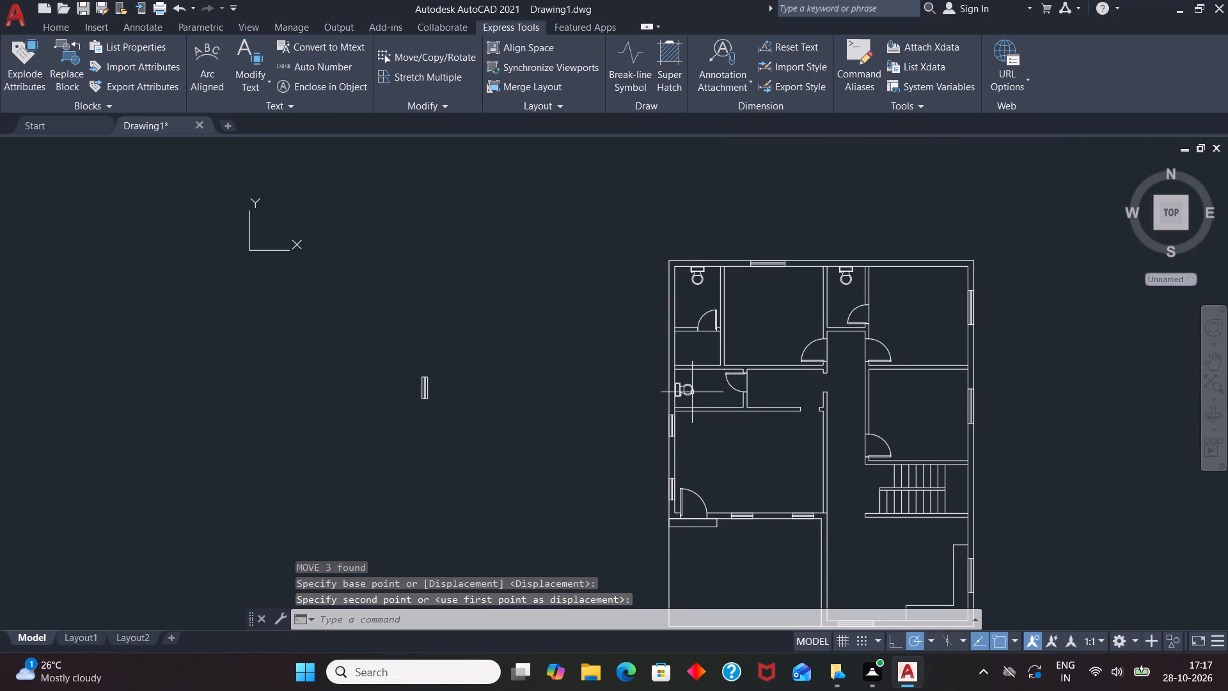
scroll(686, 394, down, 1)
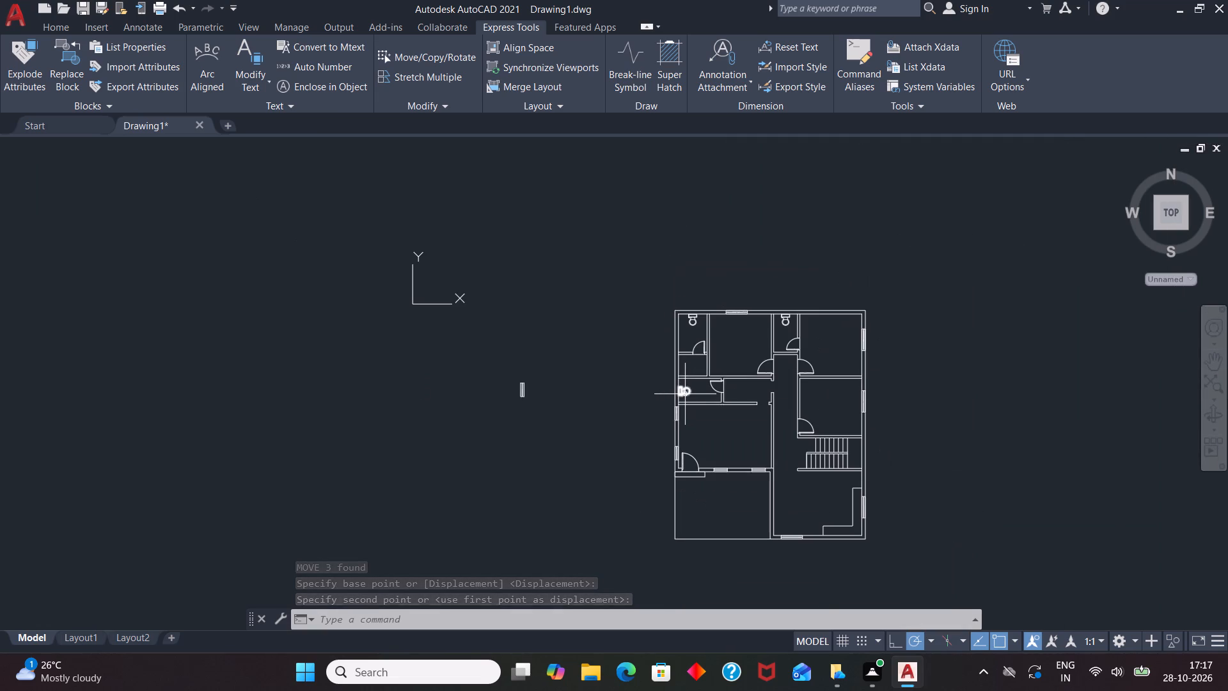
scroll(565, 395, up, 2)
click(446, 377)
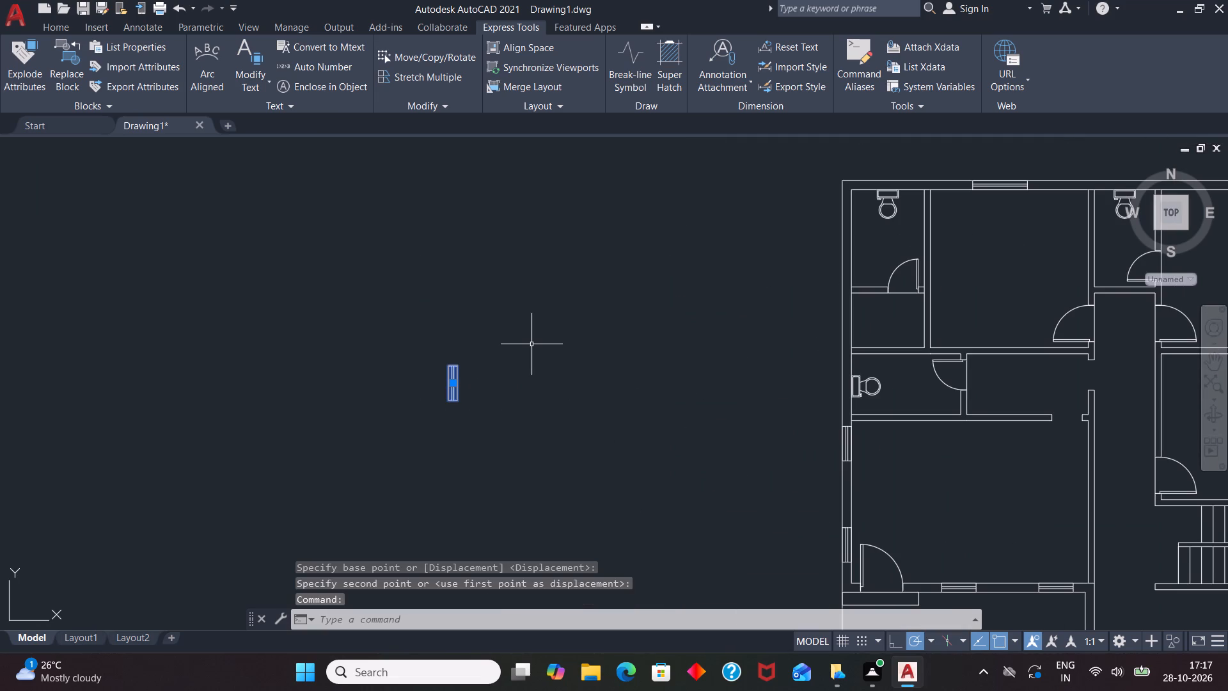
key(m)
key(Return)
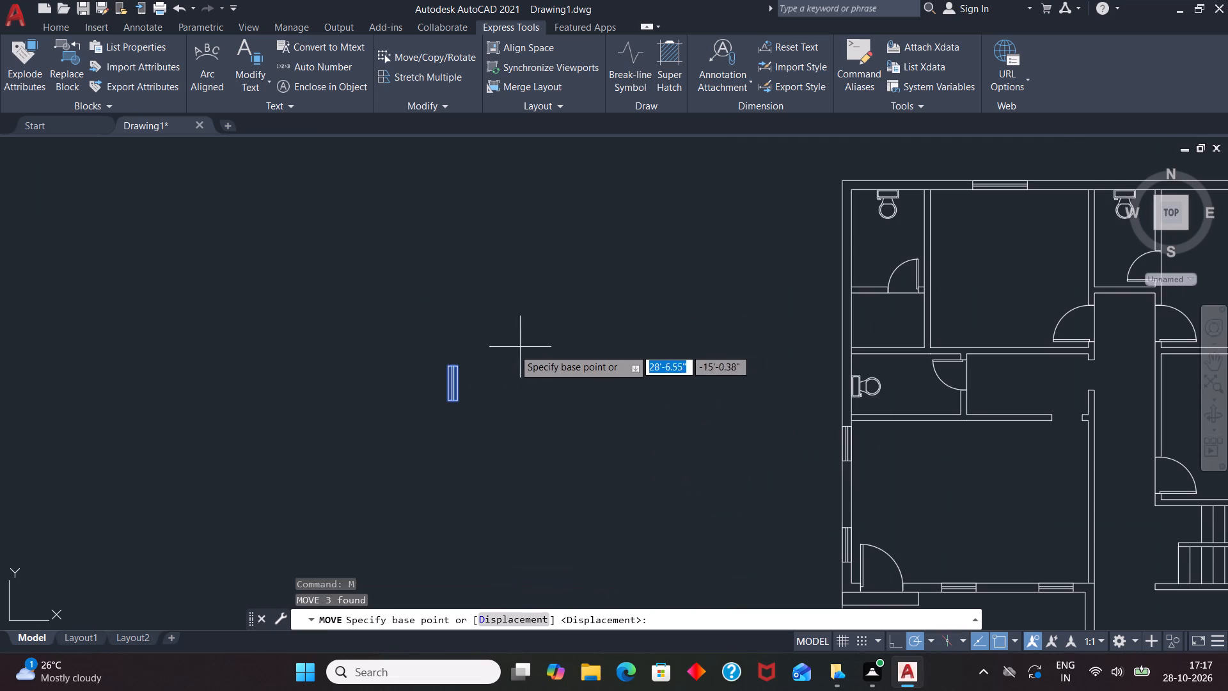
click(461, 363)
scroll(475, 361, down, 2)
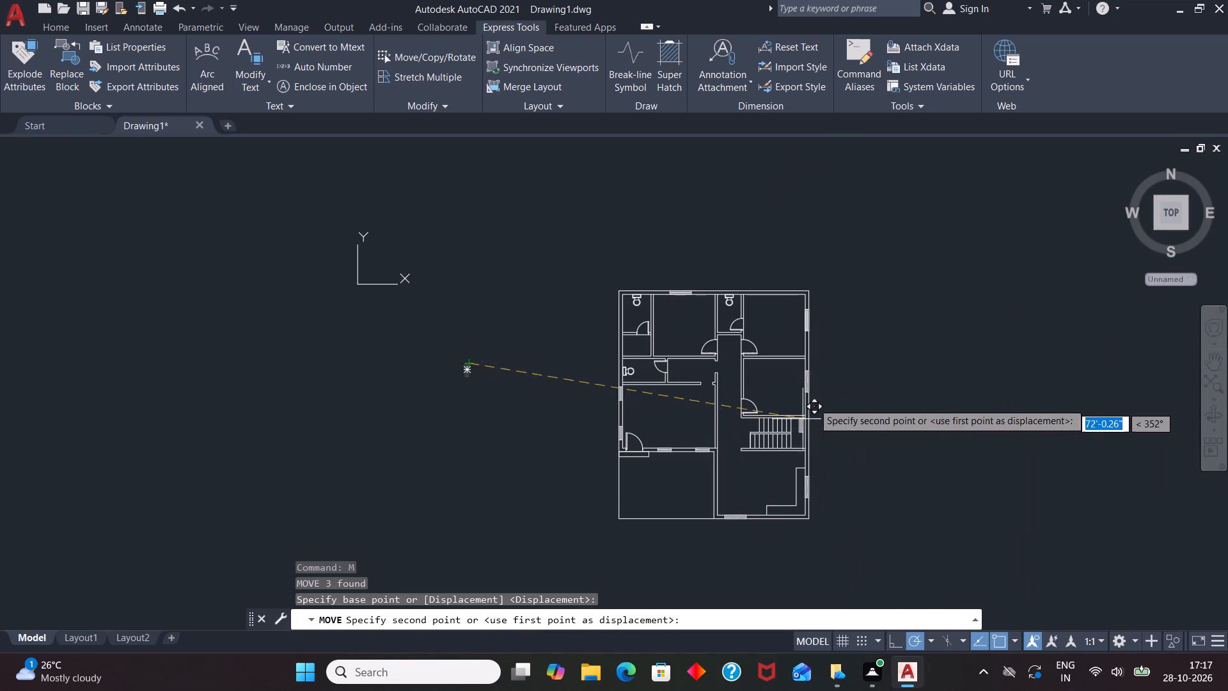
scroll(812, 445, up, 4)
scroll(786, 344, up, 2)
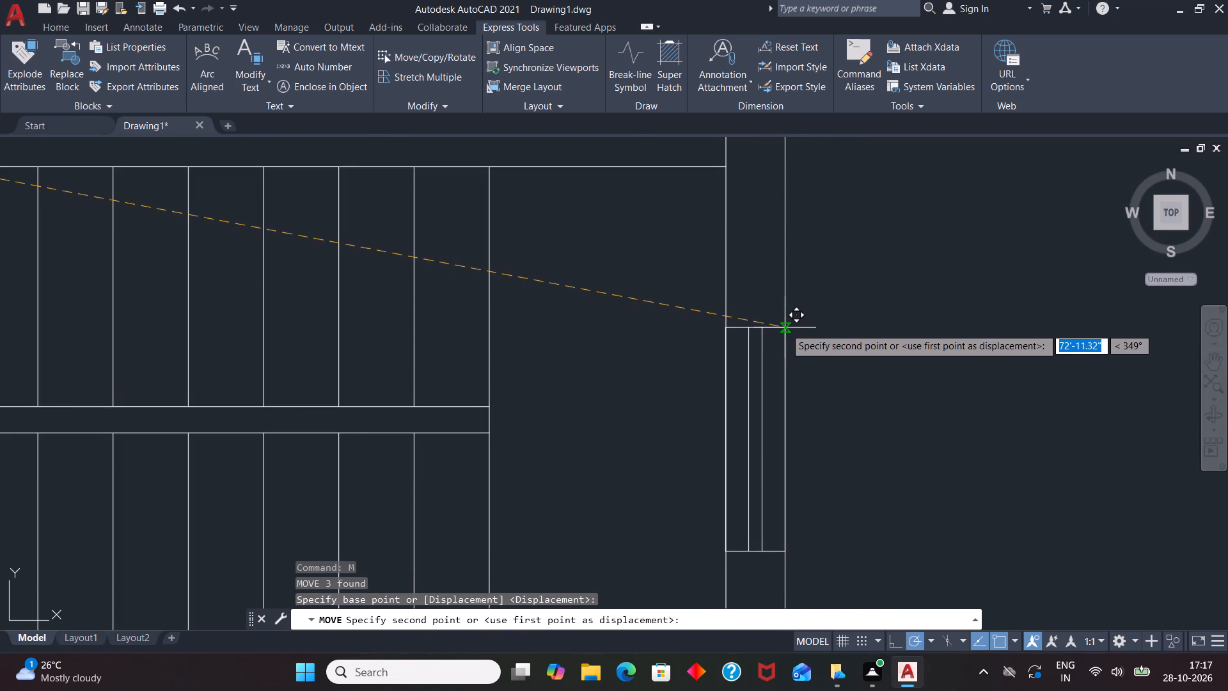
click(785, 326)
Draw an 18" by 9" rectangle in the empty space west of the plan.
scroll(864, 370, down, 5)
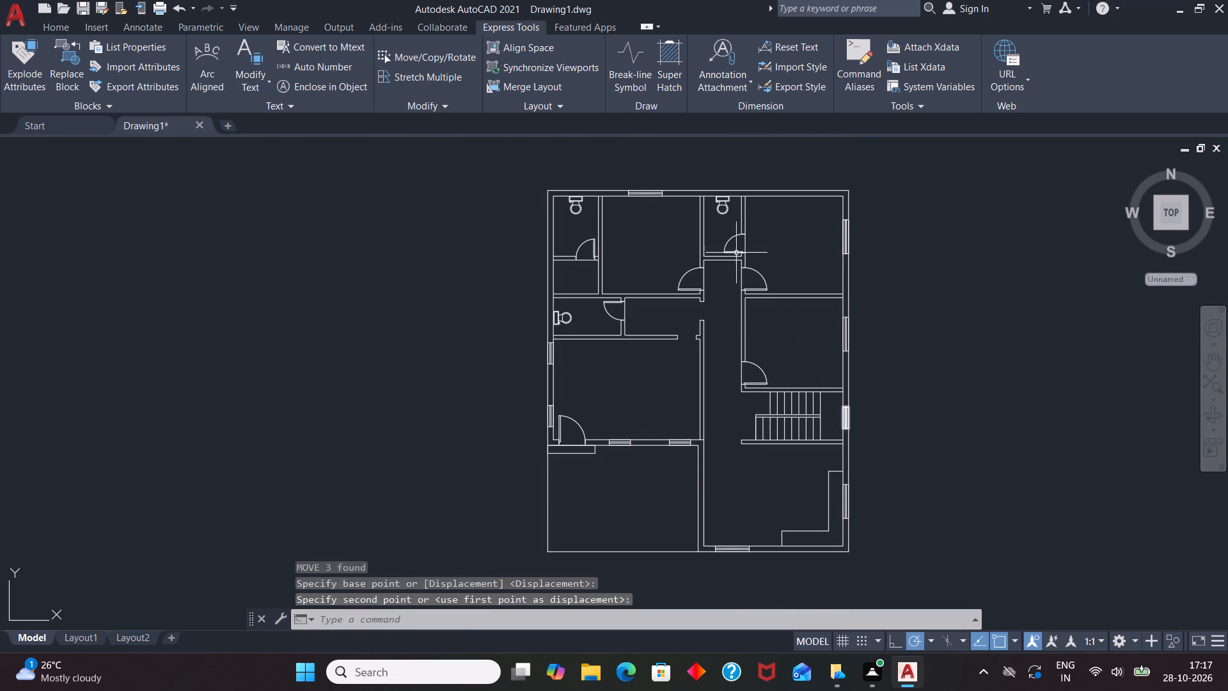
scroll(748, 386, down, 1)
scroll(741, 225, up, 1)
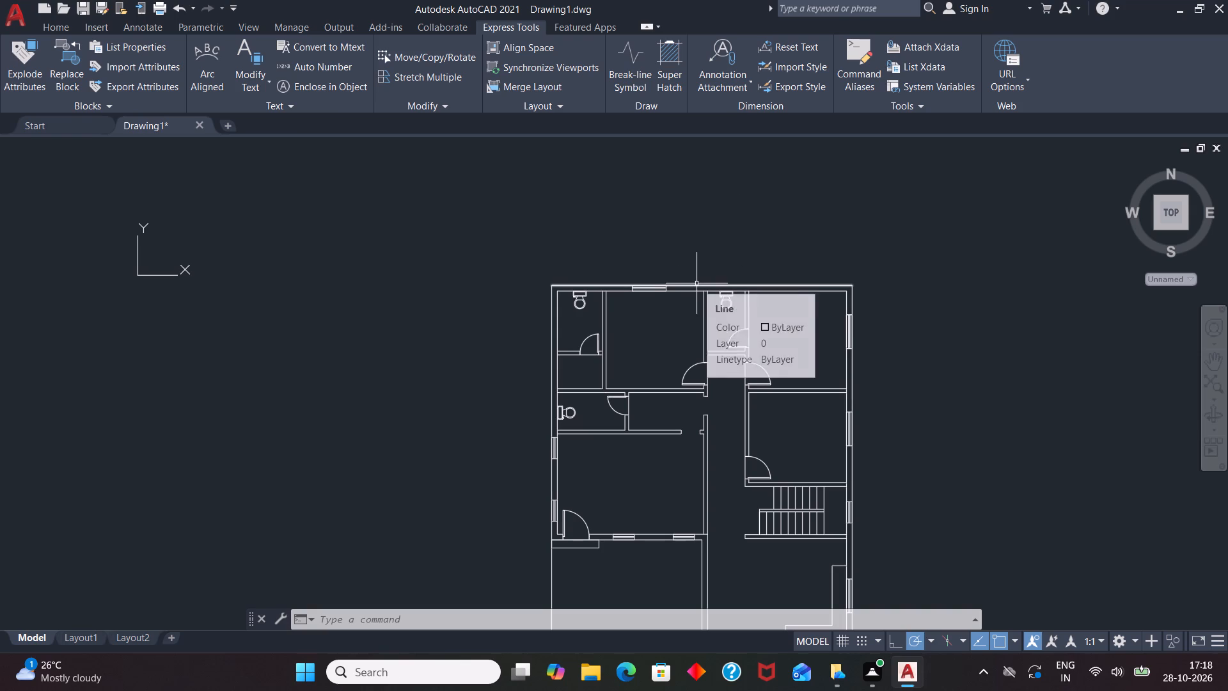
text(REC)
key(Return)
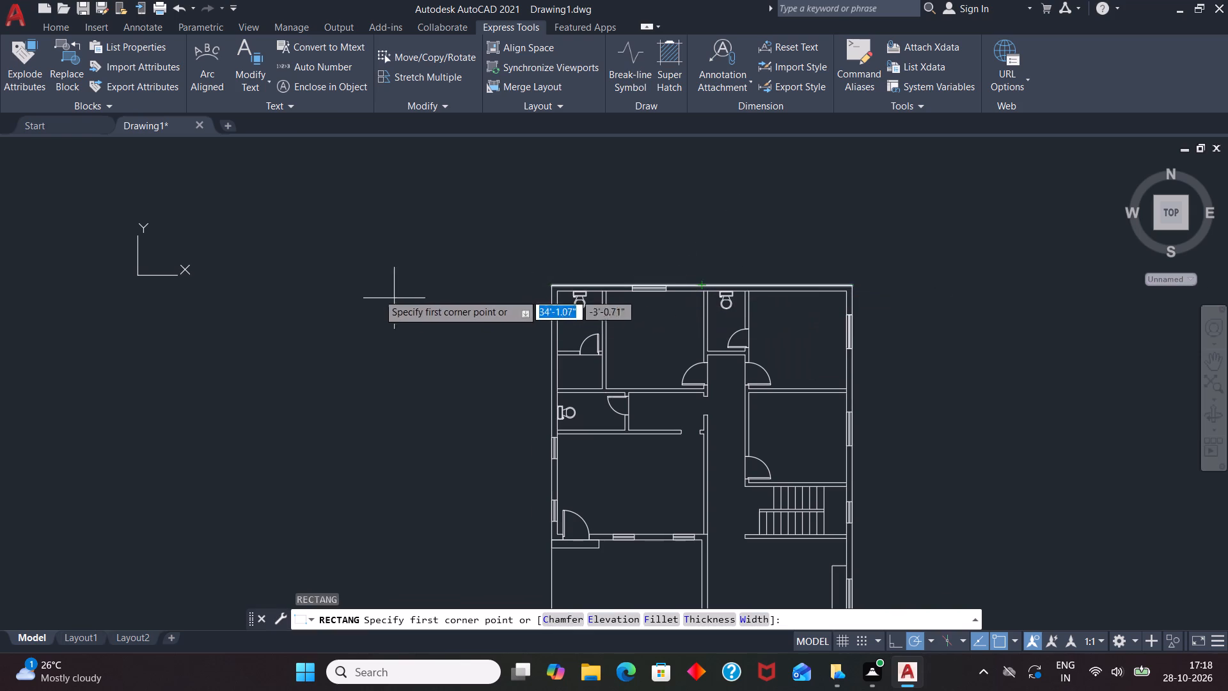
click(351, 287)
key(1)
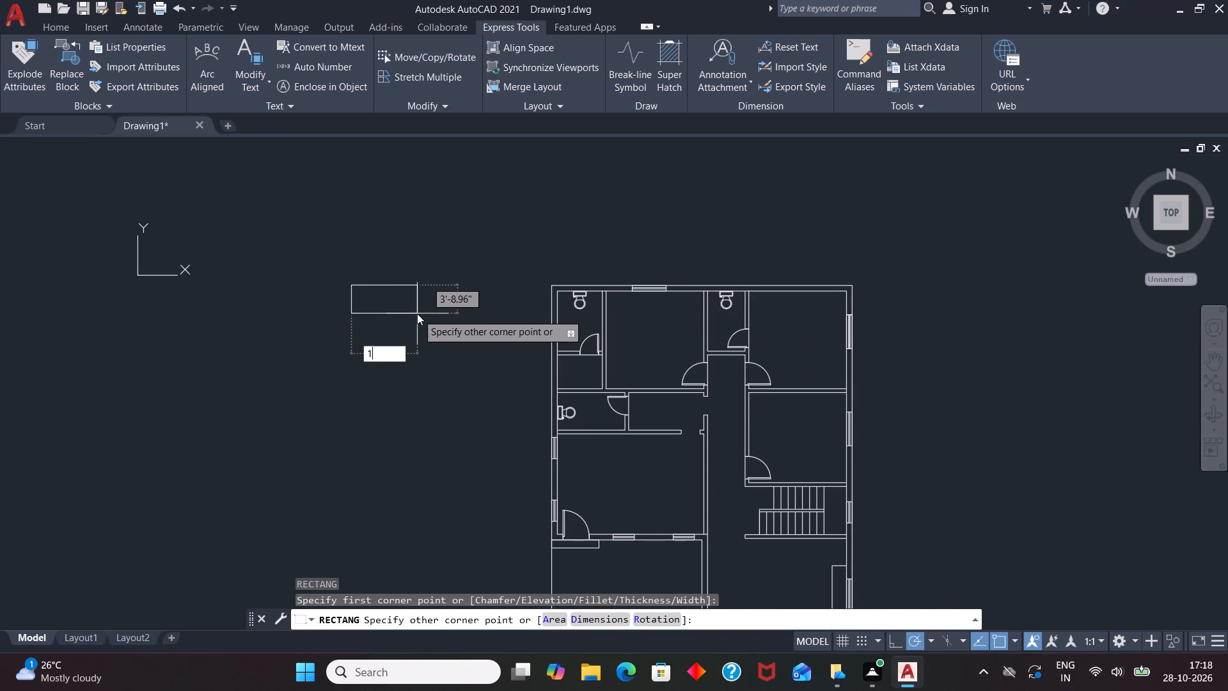
key(8)
key(Tab)
key(9)
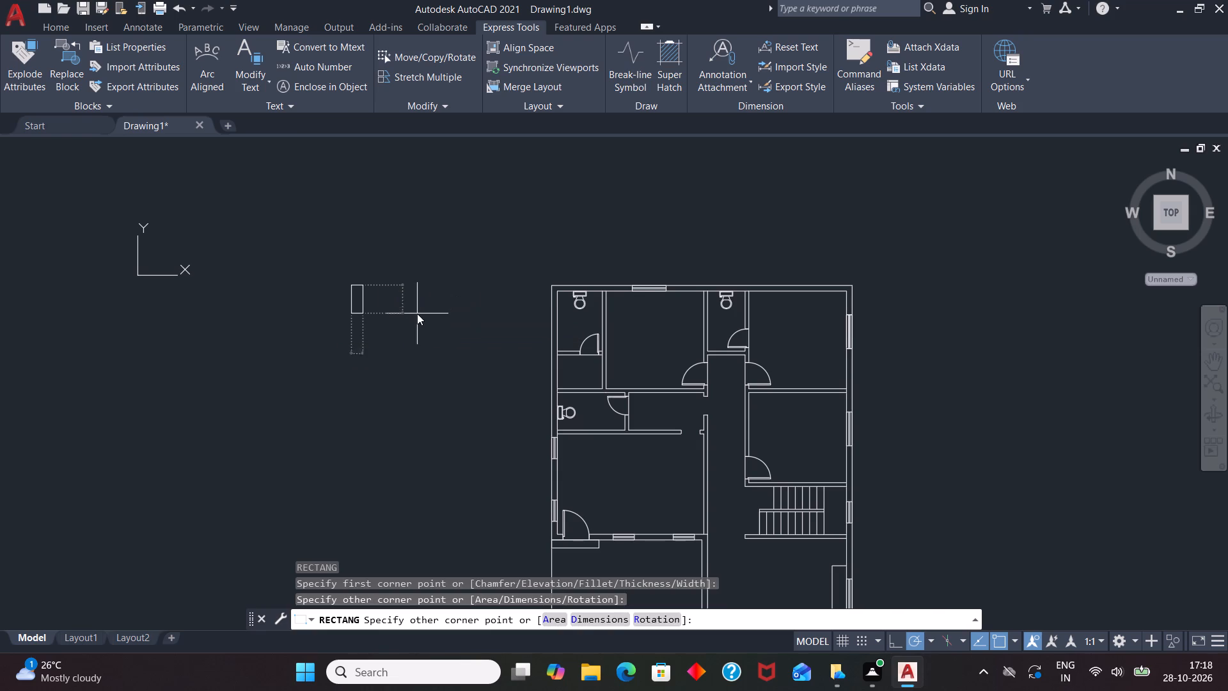
key(Return)
Draw a horizontal line across the new rectangle between the midpoints of its two short sides.
key(l)
key(Return)
scroll(354, 295, up, 3)
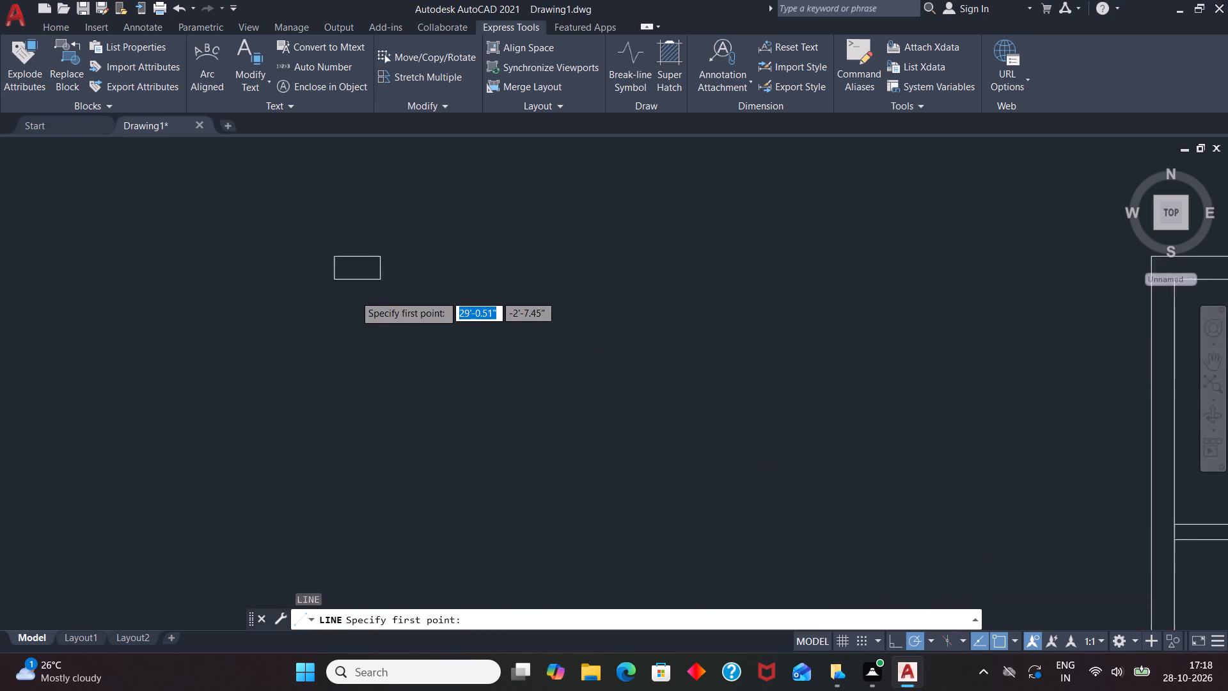
scroll(354, 295, up, 1)
scroll(326, 241, up, 2)
click(314, 264)
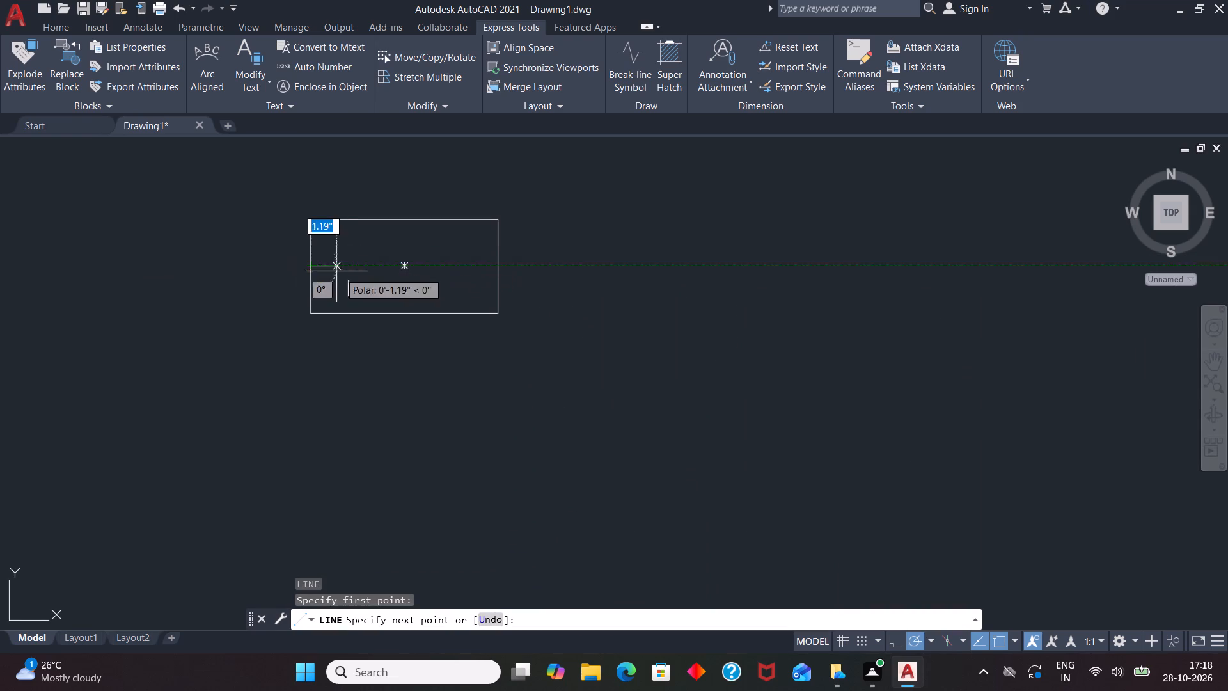
click(495, 266)
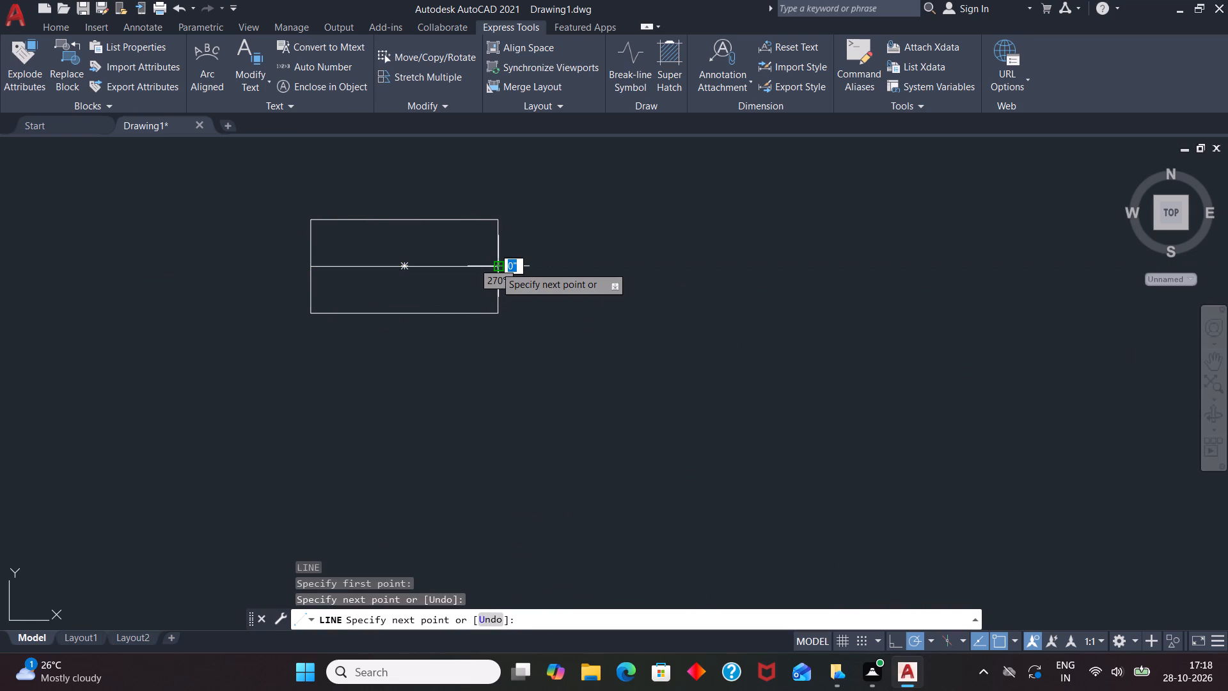
key(space)
Offset the new rectangle's centre line 1" to both sides and erase the original centre line.
key(o)
key(Return)
key(1)
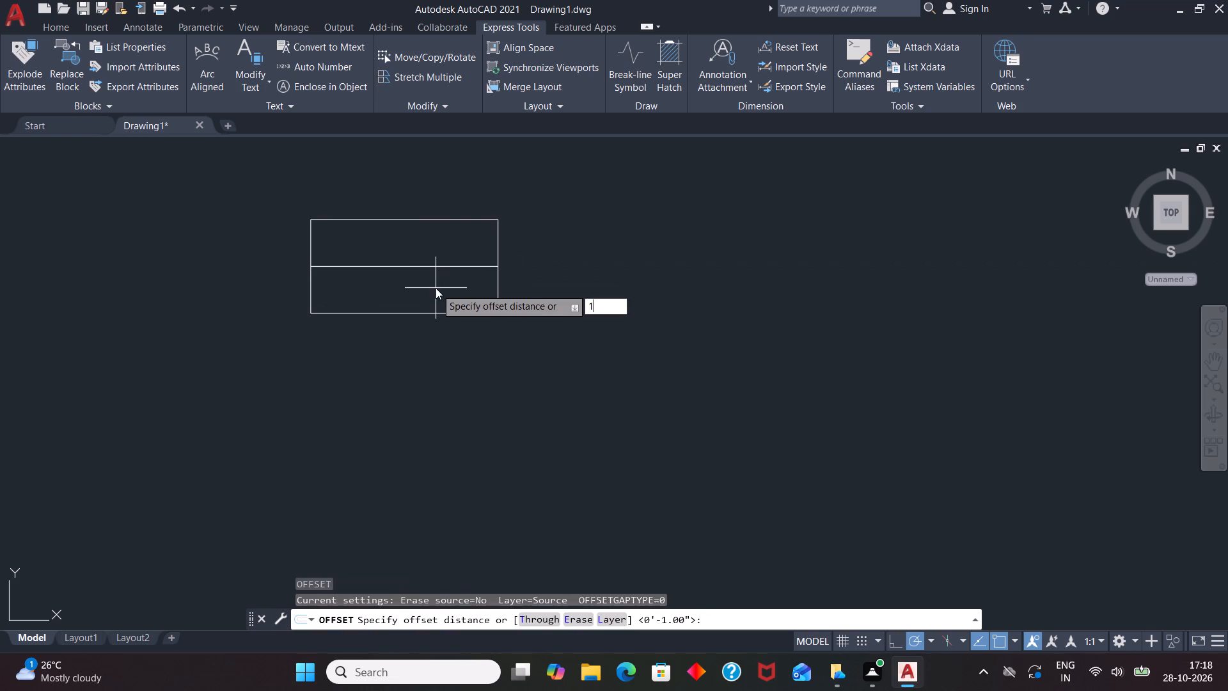
key(Return)
click(437, 265)
double_click(438, 286)
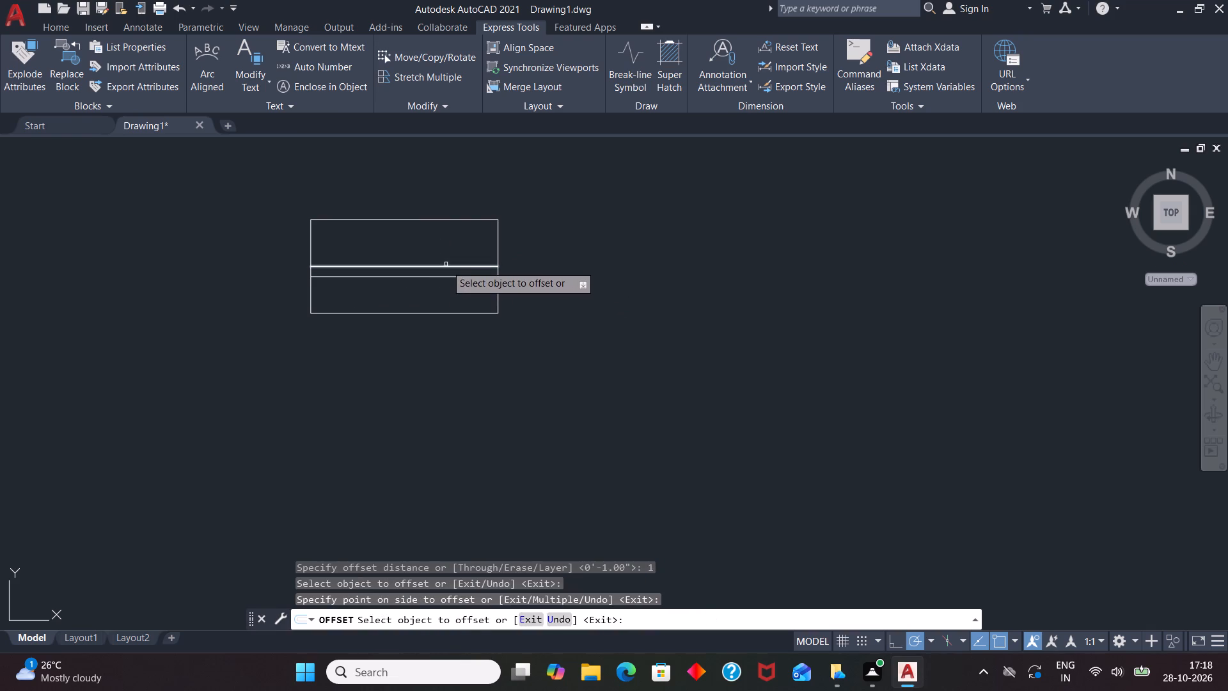
click(445, 265)
double_click(462, 242)
key(space)
click(466, 268)
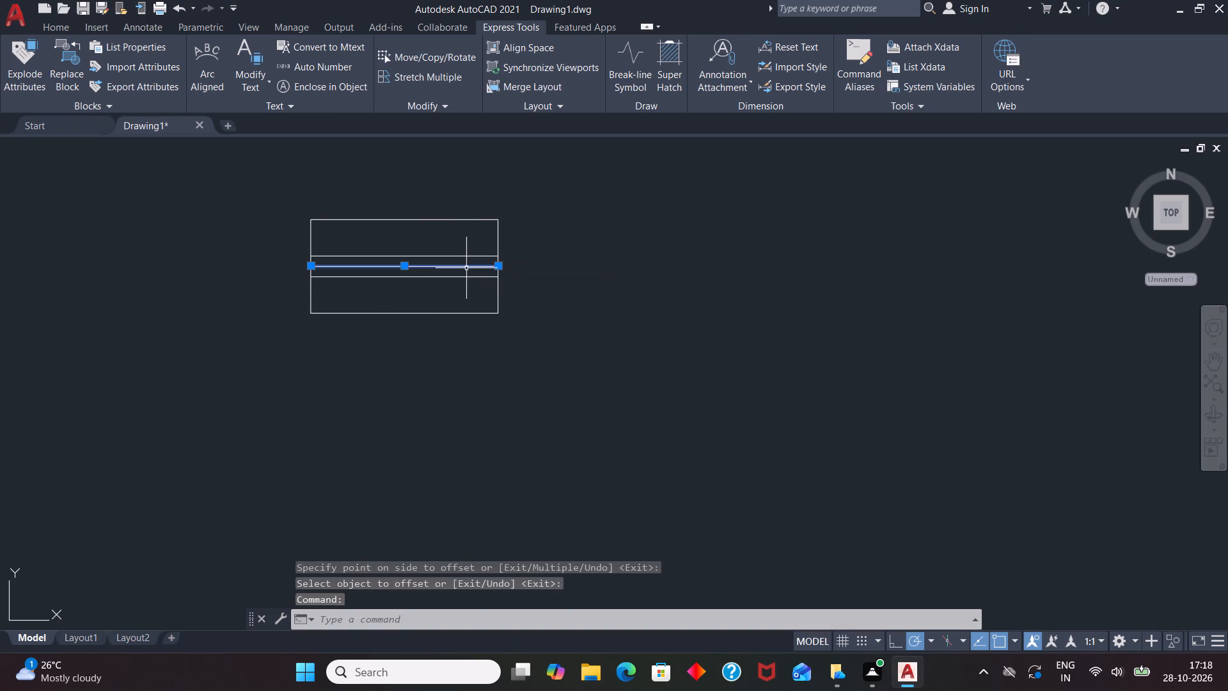
key(Delete)
Group the 18" by 9" rectangle with its two inner lines as one window symbol.
scroll(455, 303, down, 2)
drag(524, 273, 421, 342)
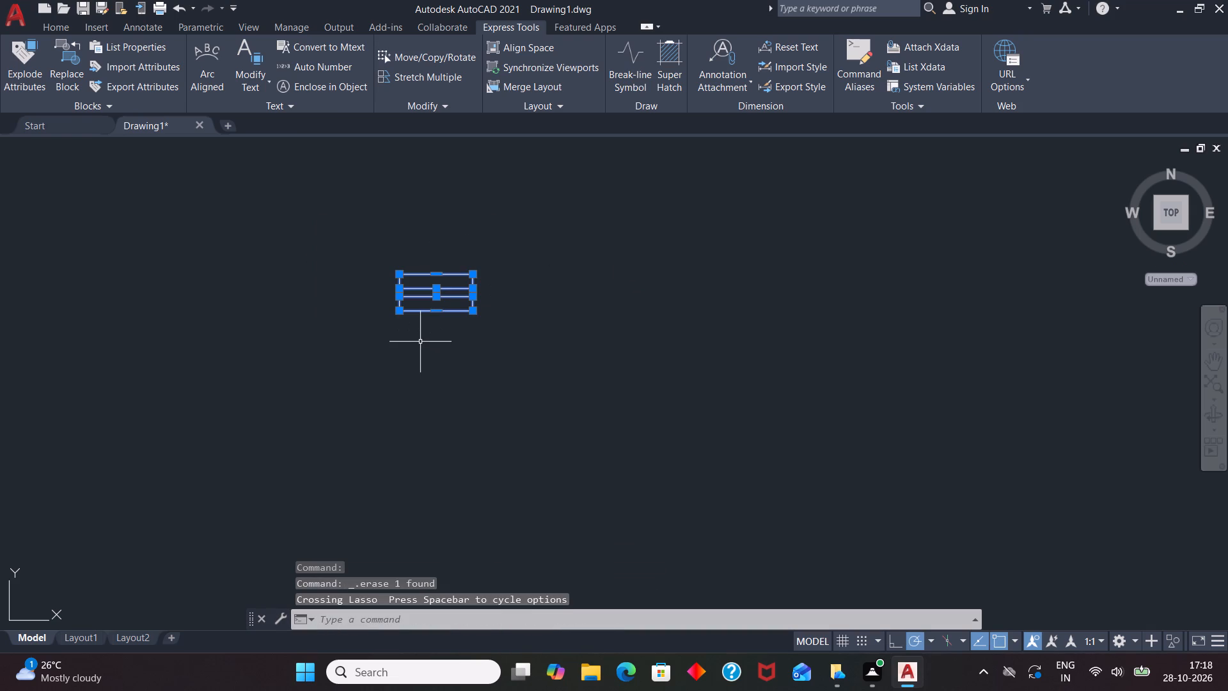
key(g)
key(Return)
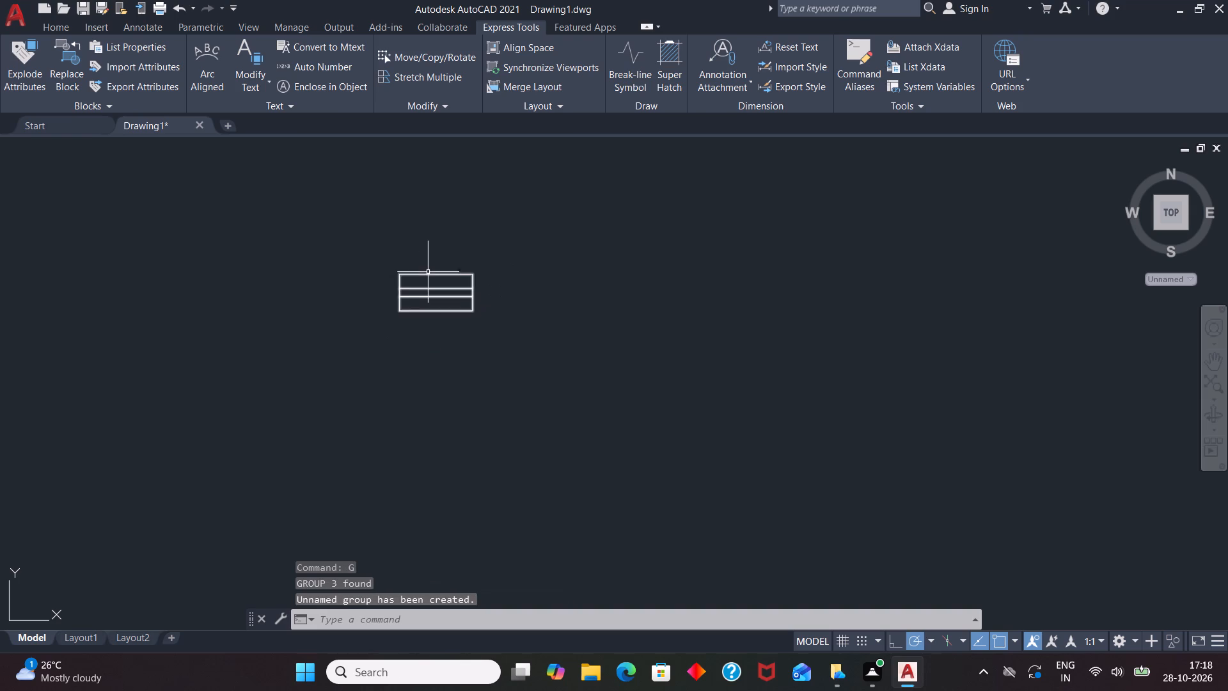
Copy the grouped 18" window by its lower-right corner into the north exterior wall behind the north-west toilet.
click(428, 274)
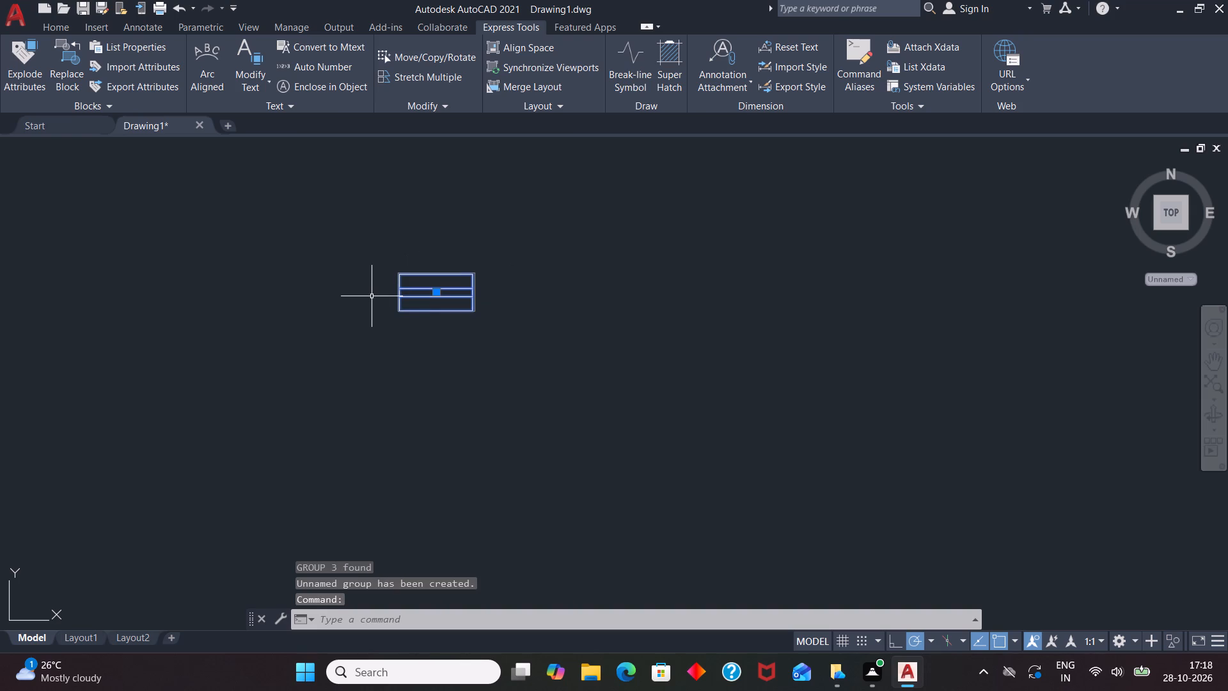
scroll(301, 224, down, 2)
scroll(405, 302, down, 1)
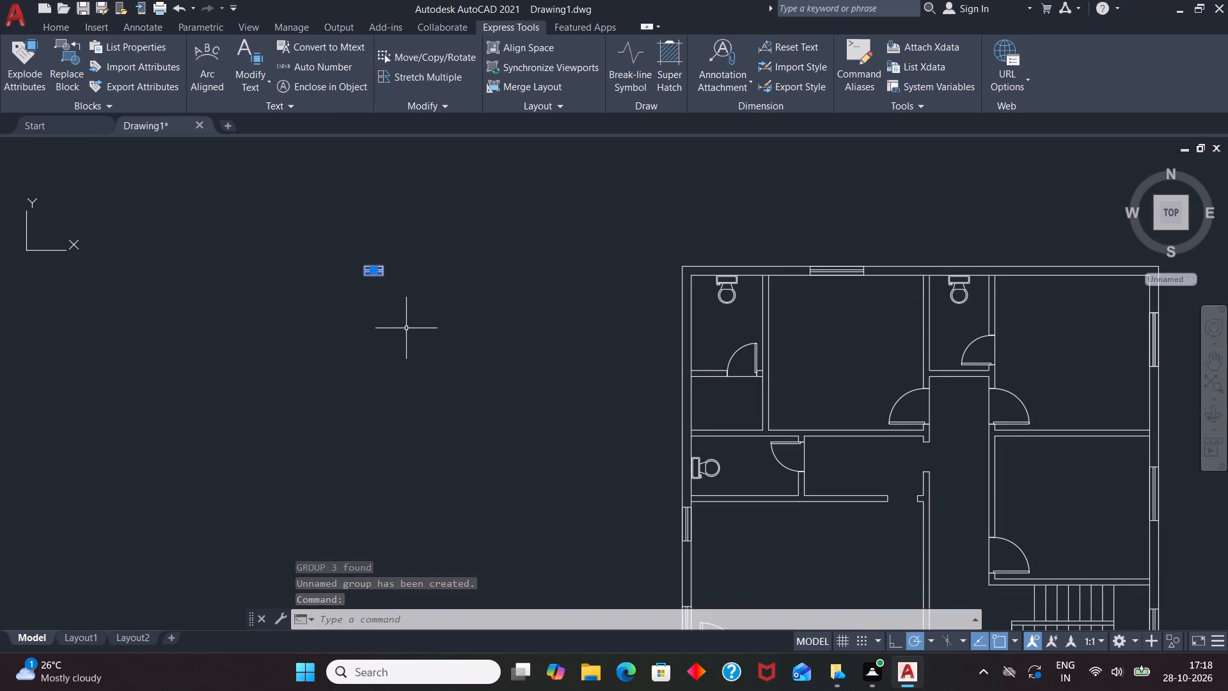
text(CO)
key(Return)
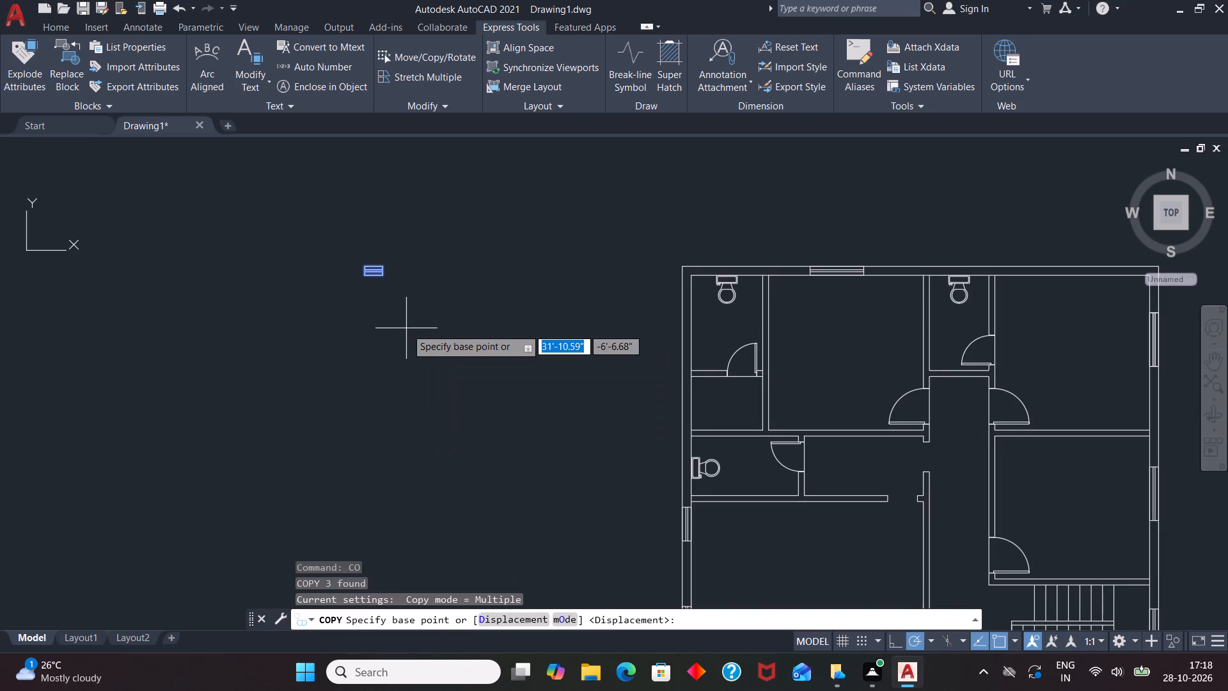
click(387, 274)
scroll(717, 258, up, 5)
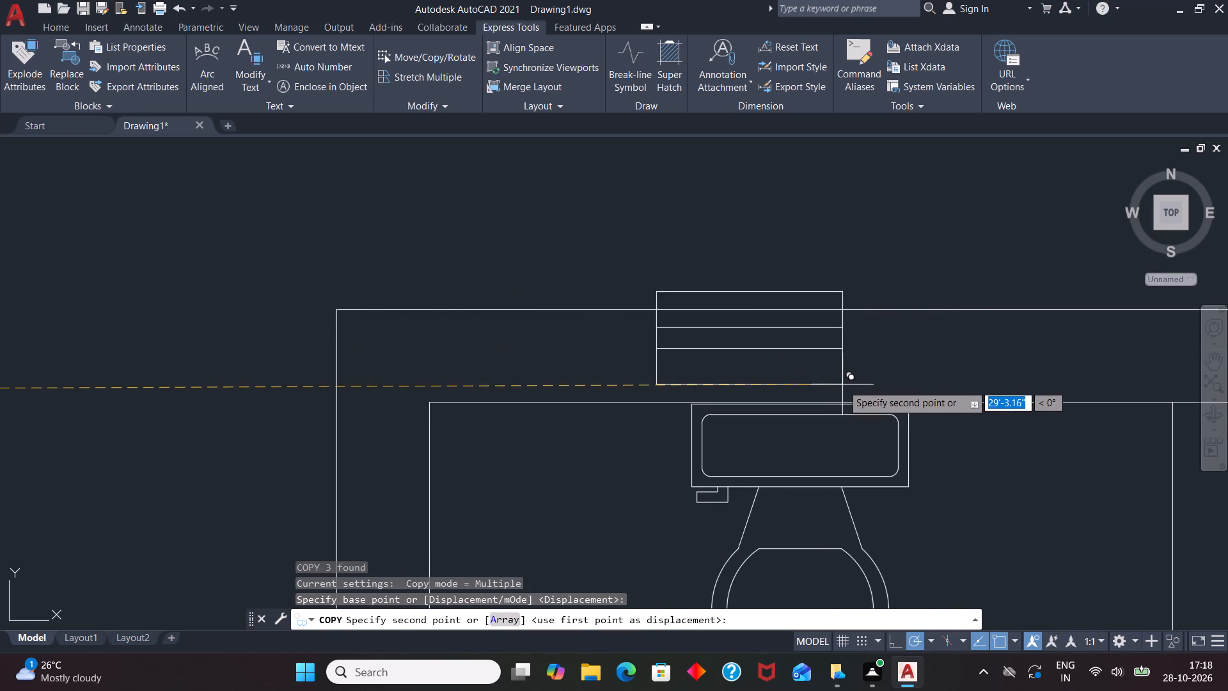
scroll(842, 385, up, 2)
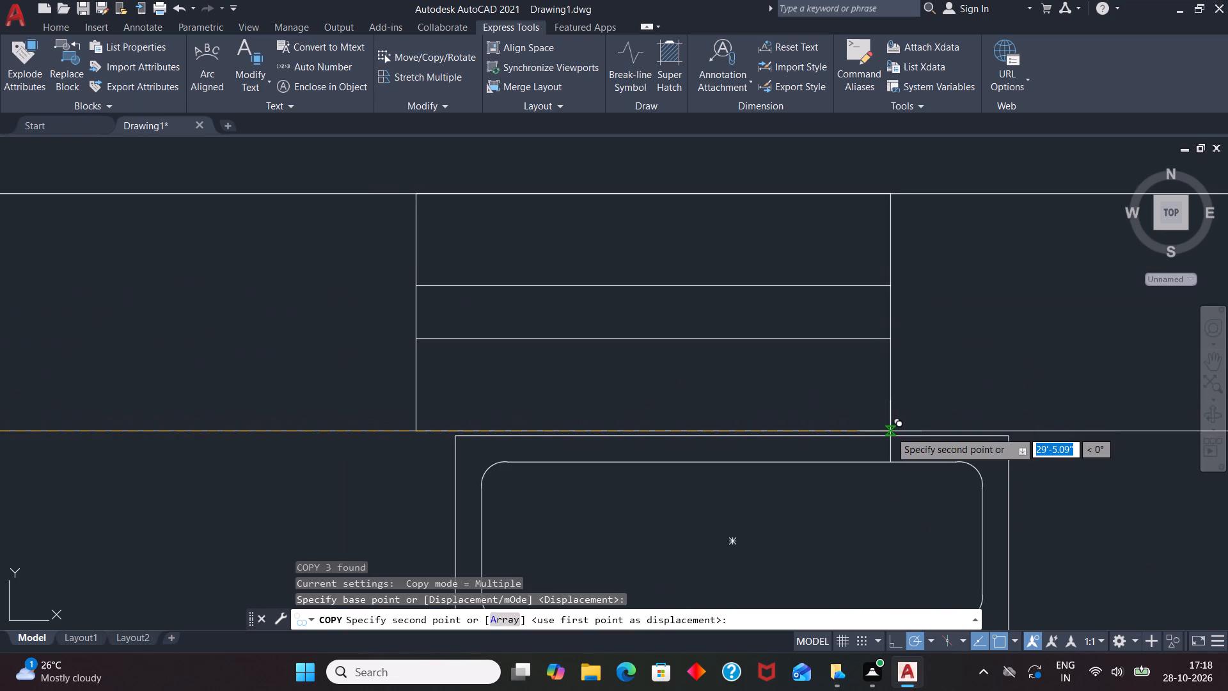
click(890, 431)
Place another copy of the 18" window in the north exterior wall behind the second northern toilet.
scroll(553, 410, down, 3)
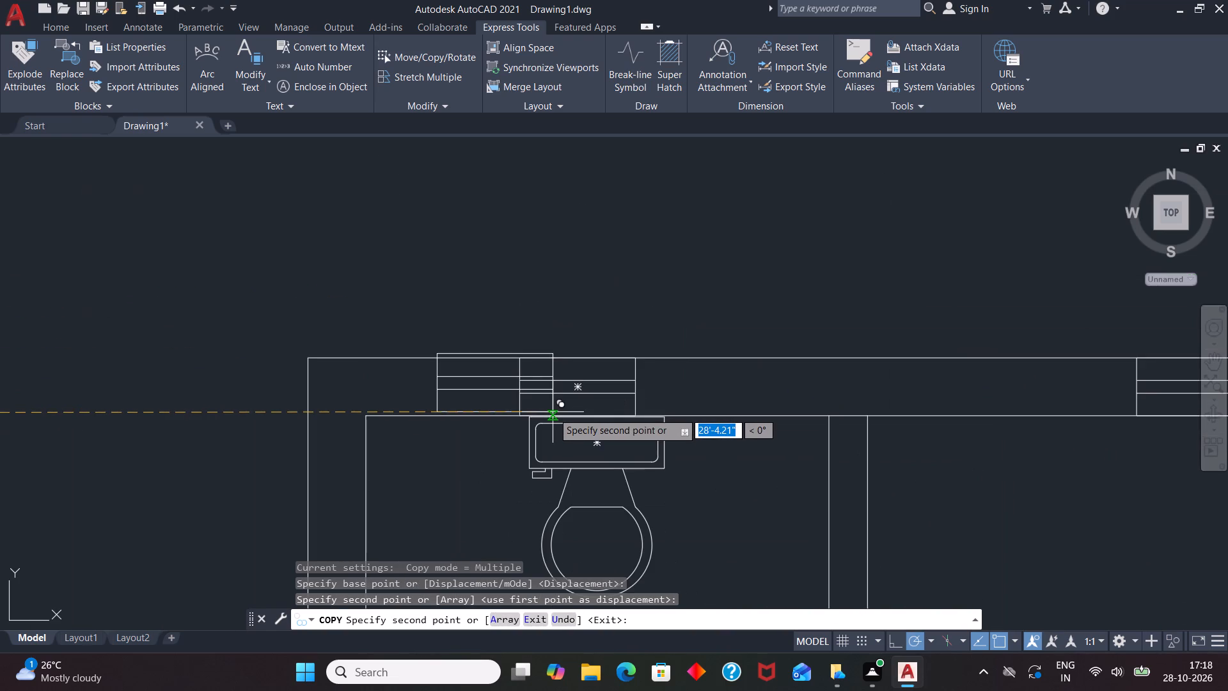
scroll(553, 412, down, 2)
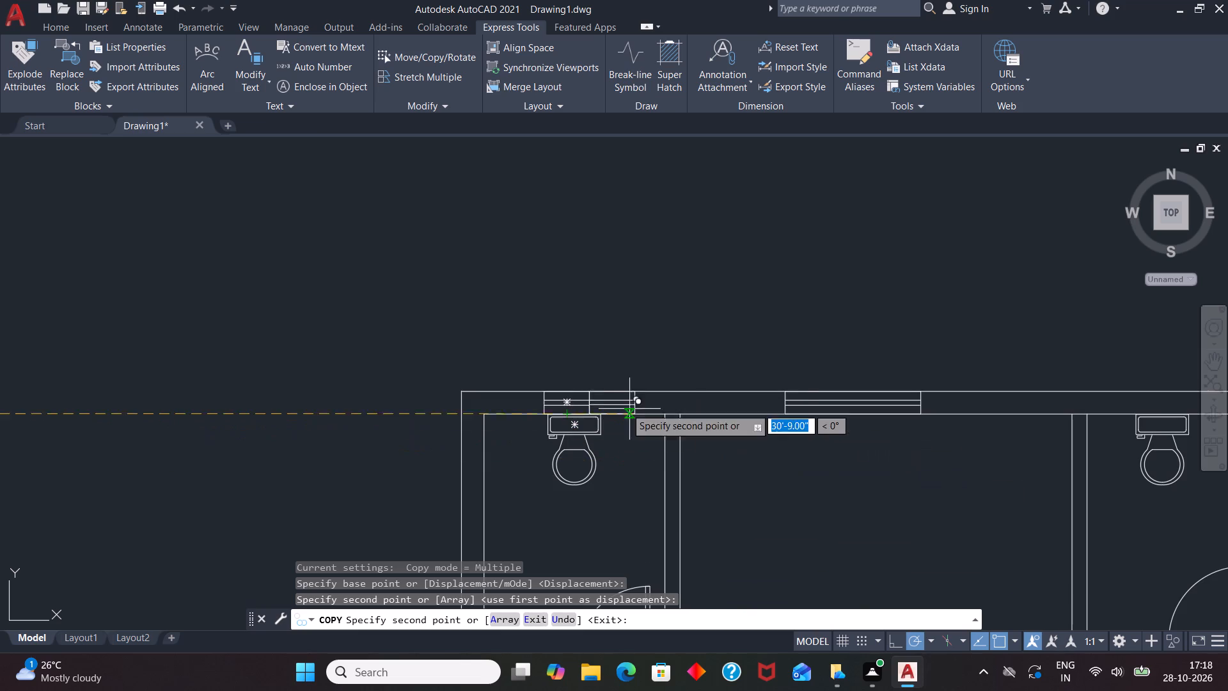
scroll(626, 408, down, 1)
scroll(991, 406, up, 5)
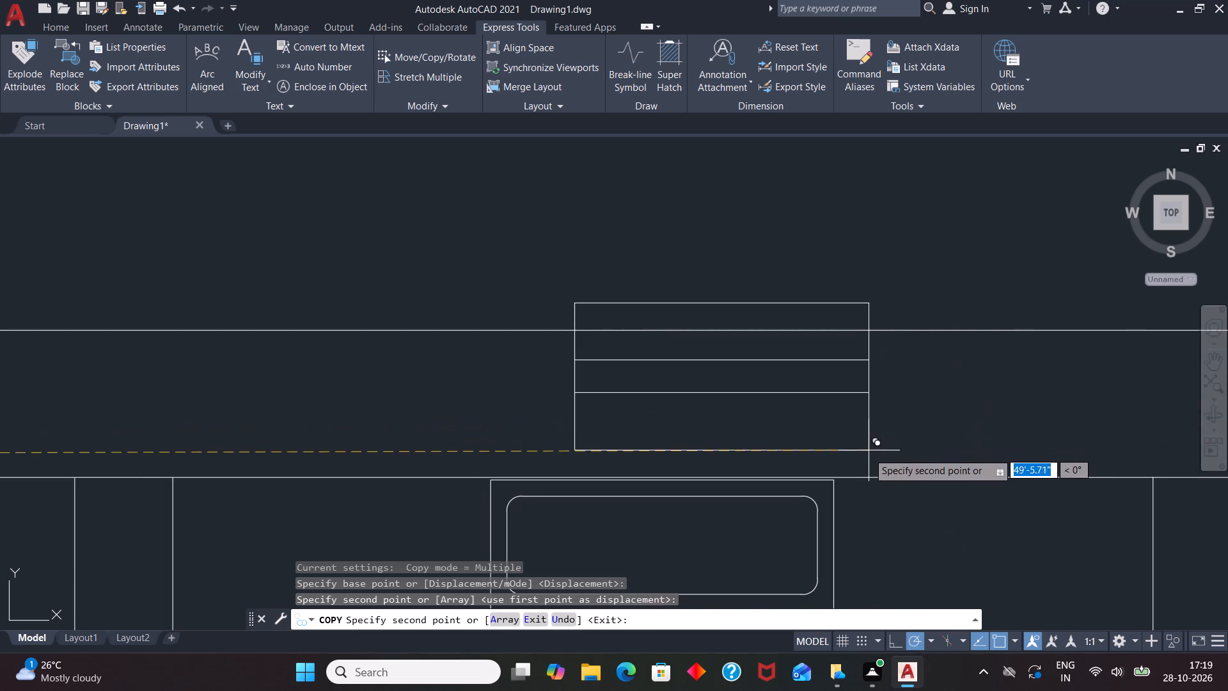
click(856, 477)
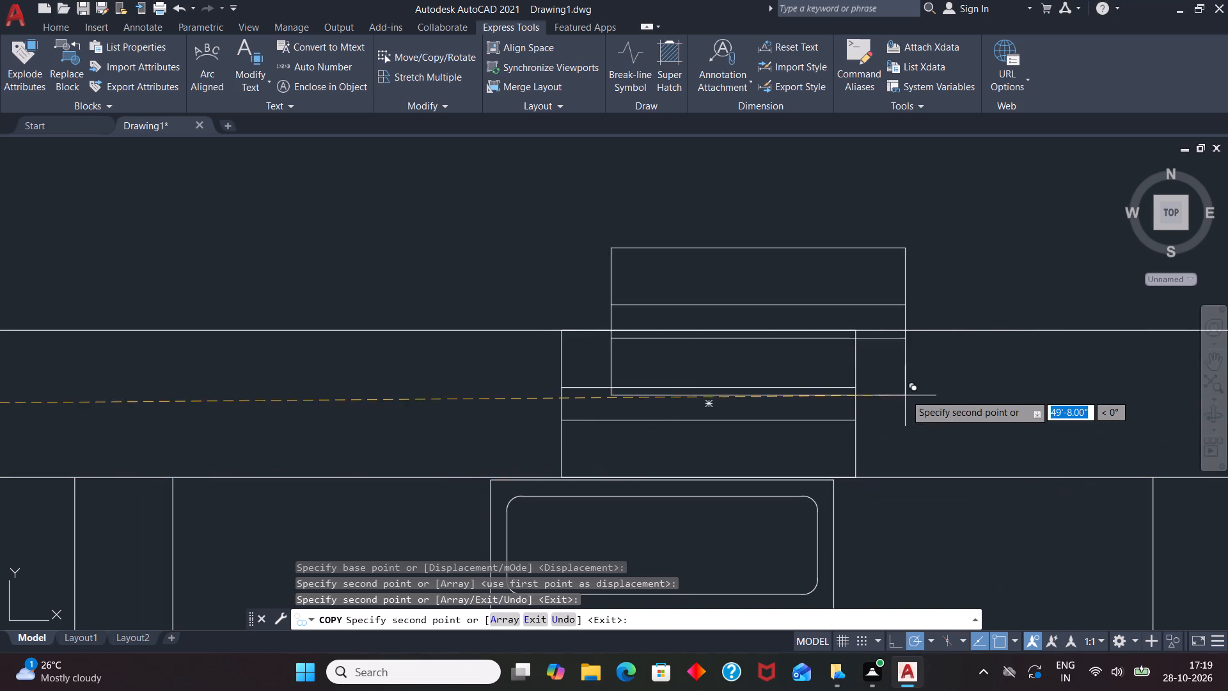
scroll(906, 394, down, 2)
key(Escape)
Rotate the spare 18" window west of the plan by 270° about its upper-right corner so it stands vertical.
scroll(969, 398, down, 2)
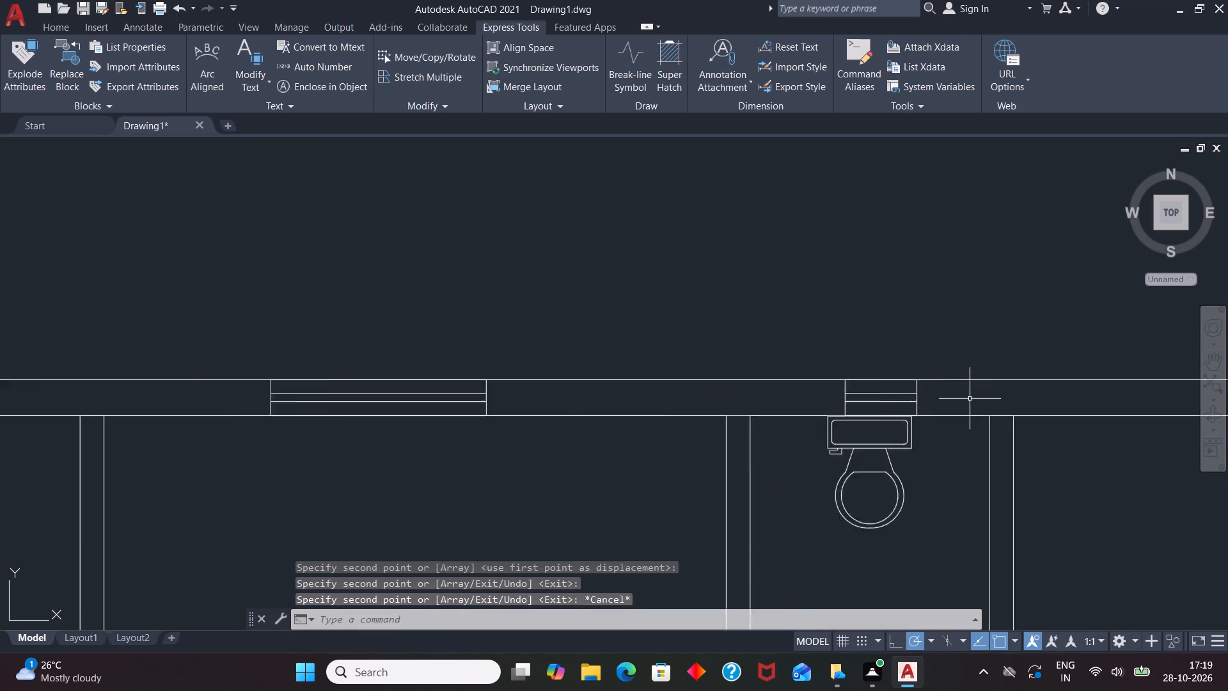
scroll(951, 322, down, 3)
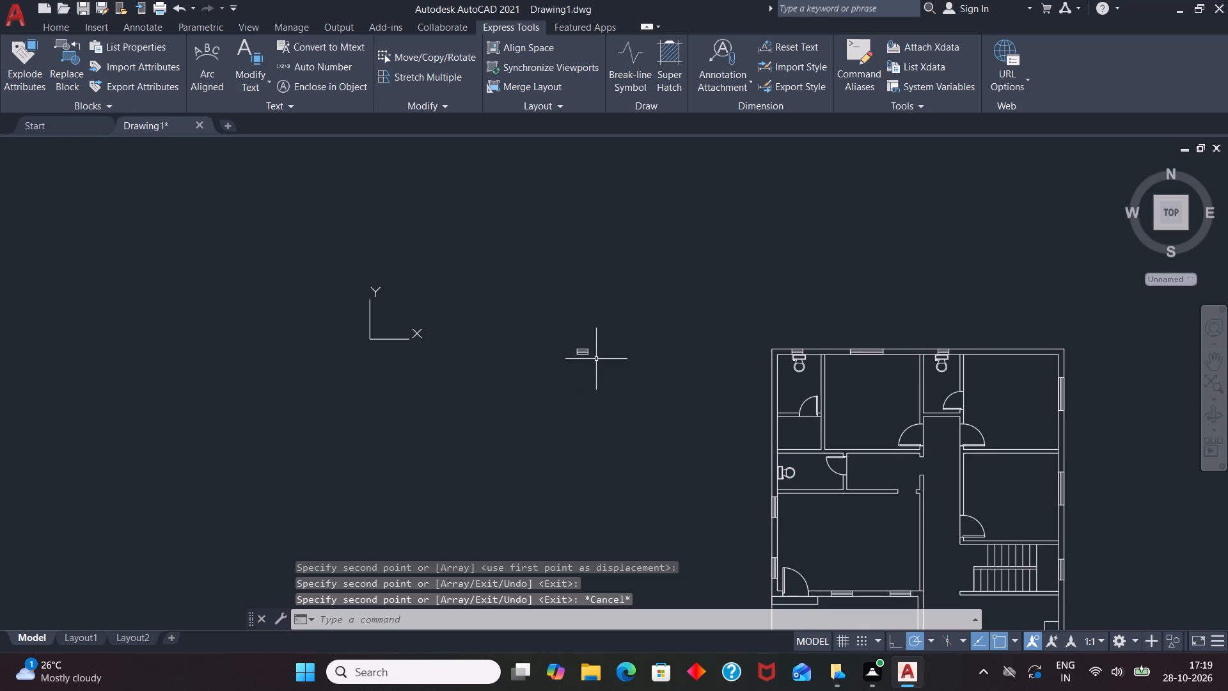
click(588, 354)
text(RO)
key(Return)
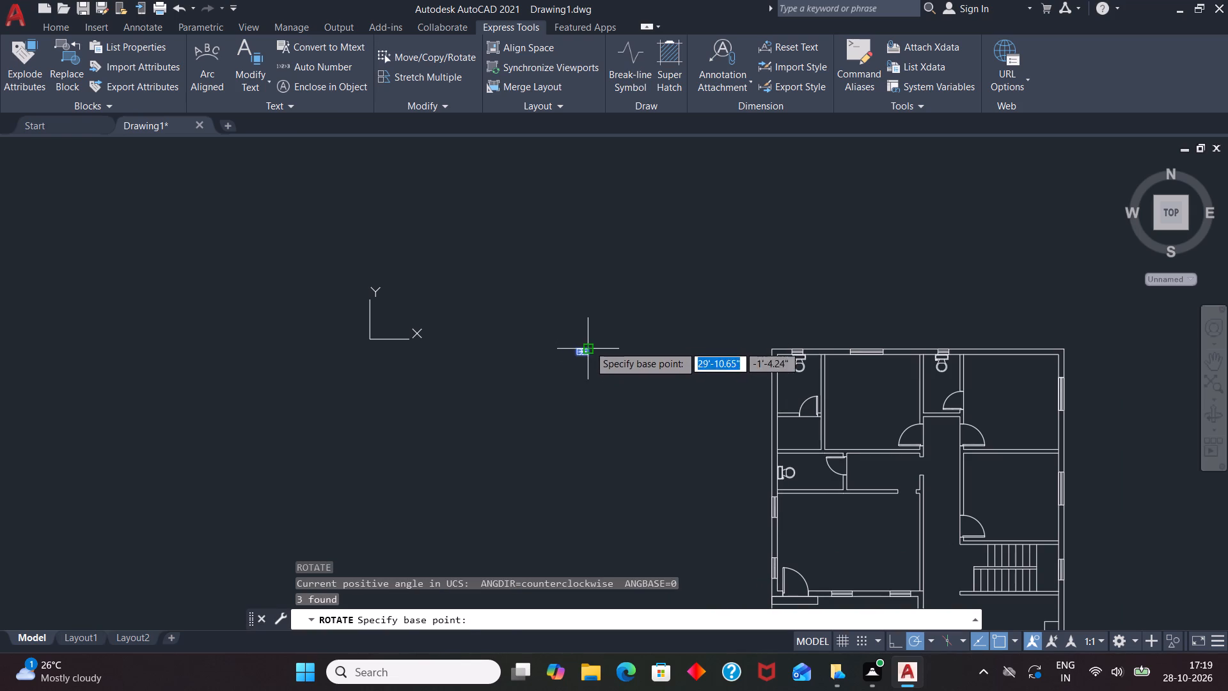
click(589, 345)
click(589, 382)
Move the vertical 18" window by its upper-left corner into the west exterior wall behind the west-side toilet.
click(586, 337)
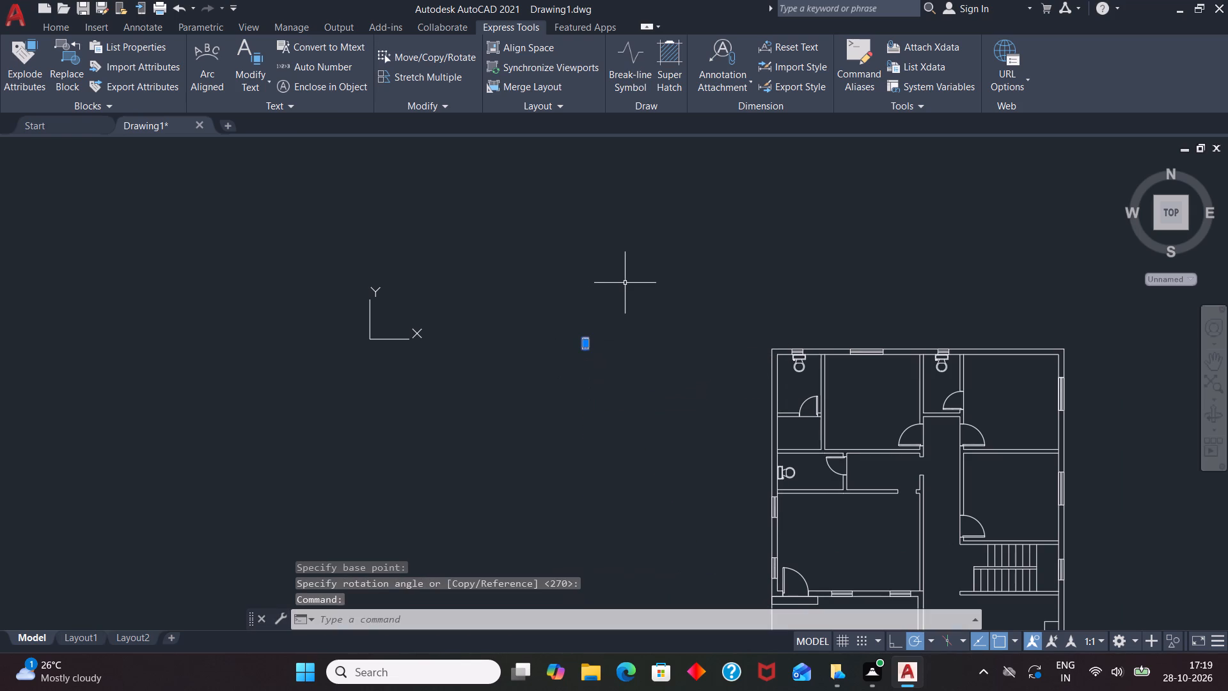
key(m)
key(Return)
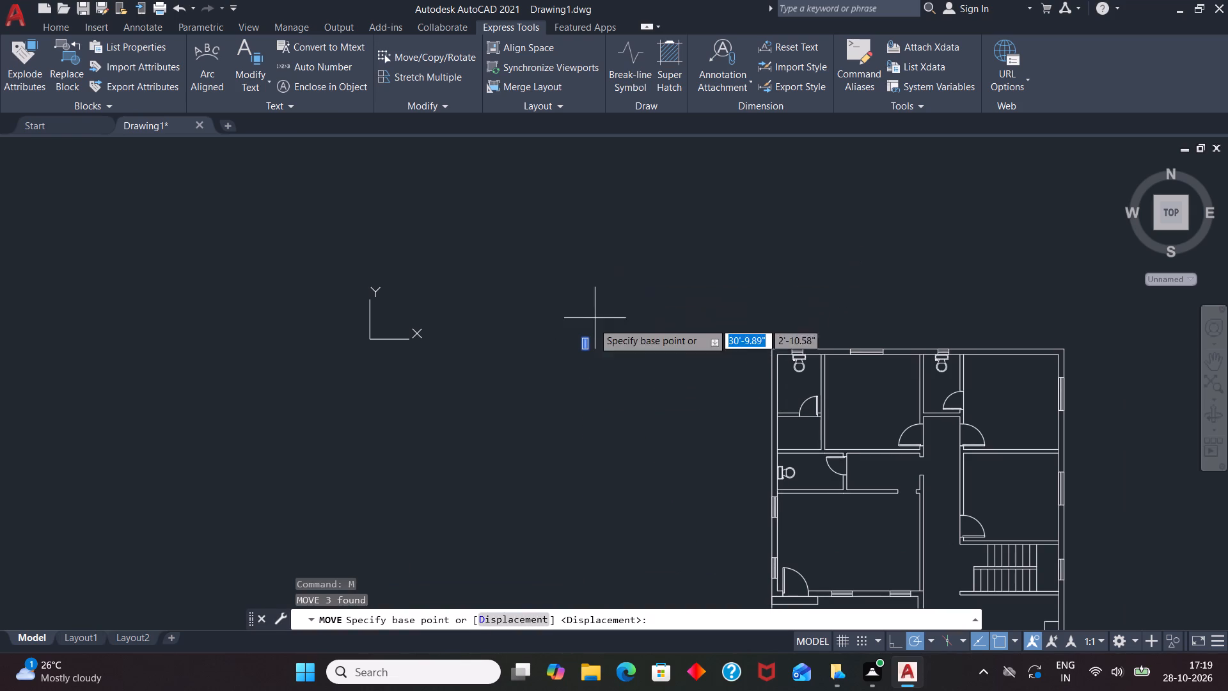
click(583, 338)
scroll(769, 470, up, 5)
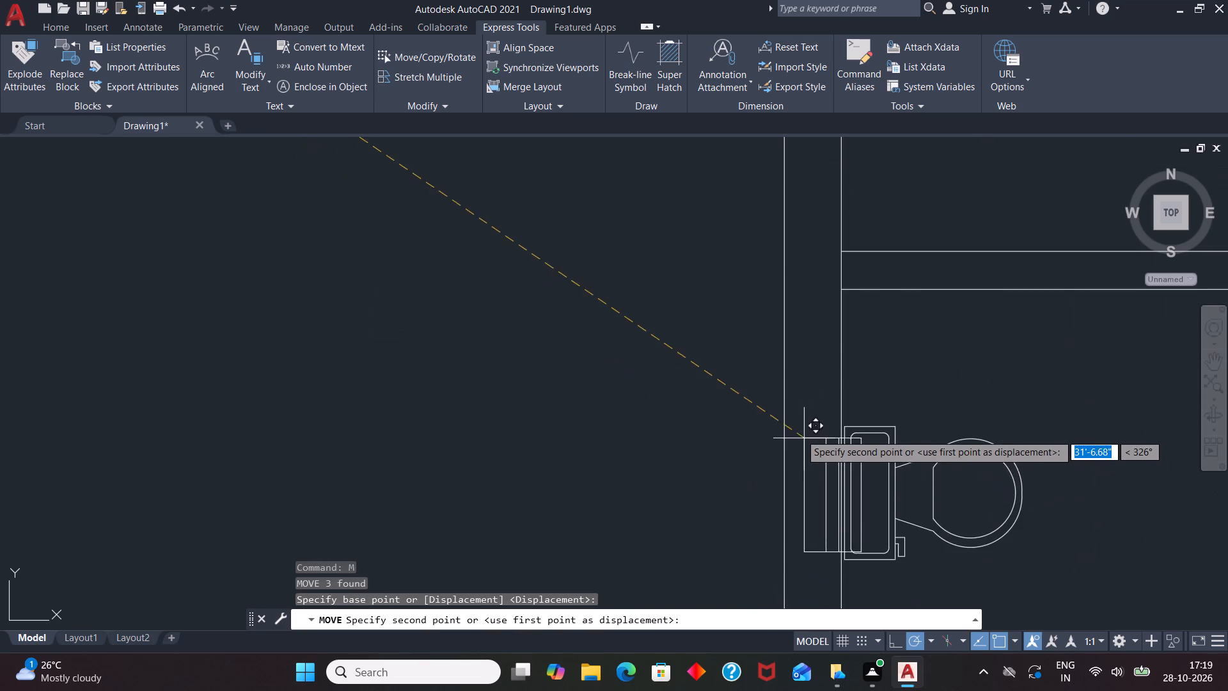
scroll(797, 431, up, 3)
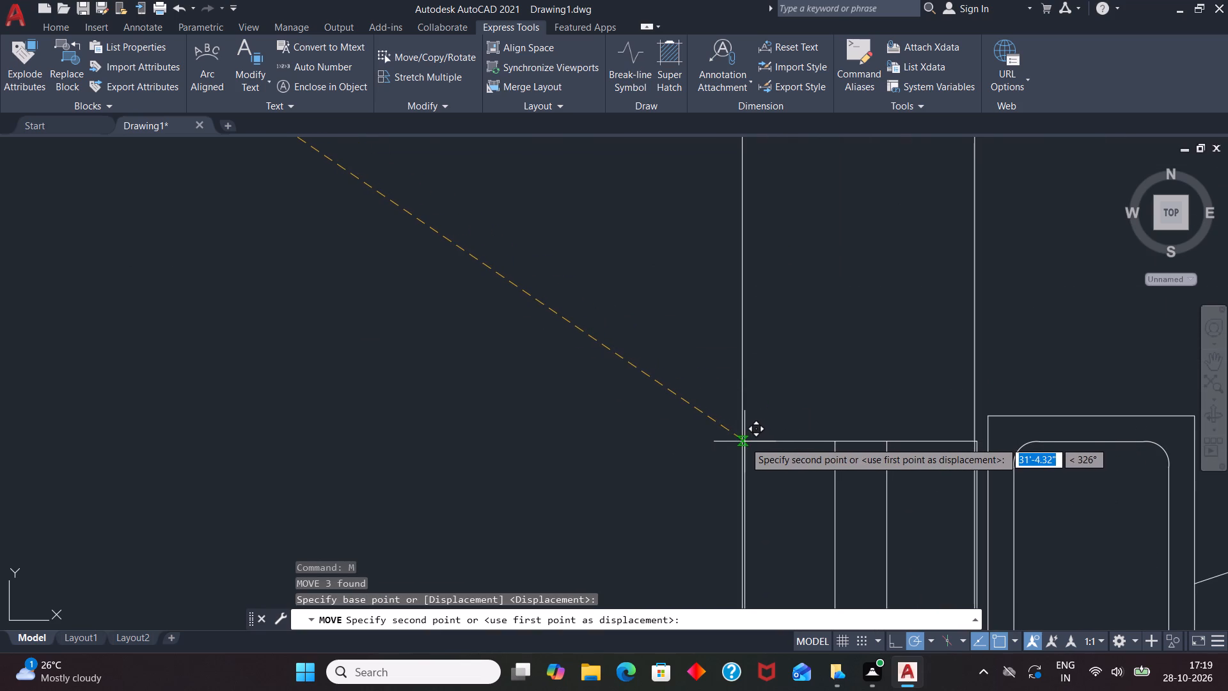
click(743, 440)
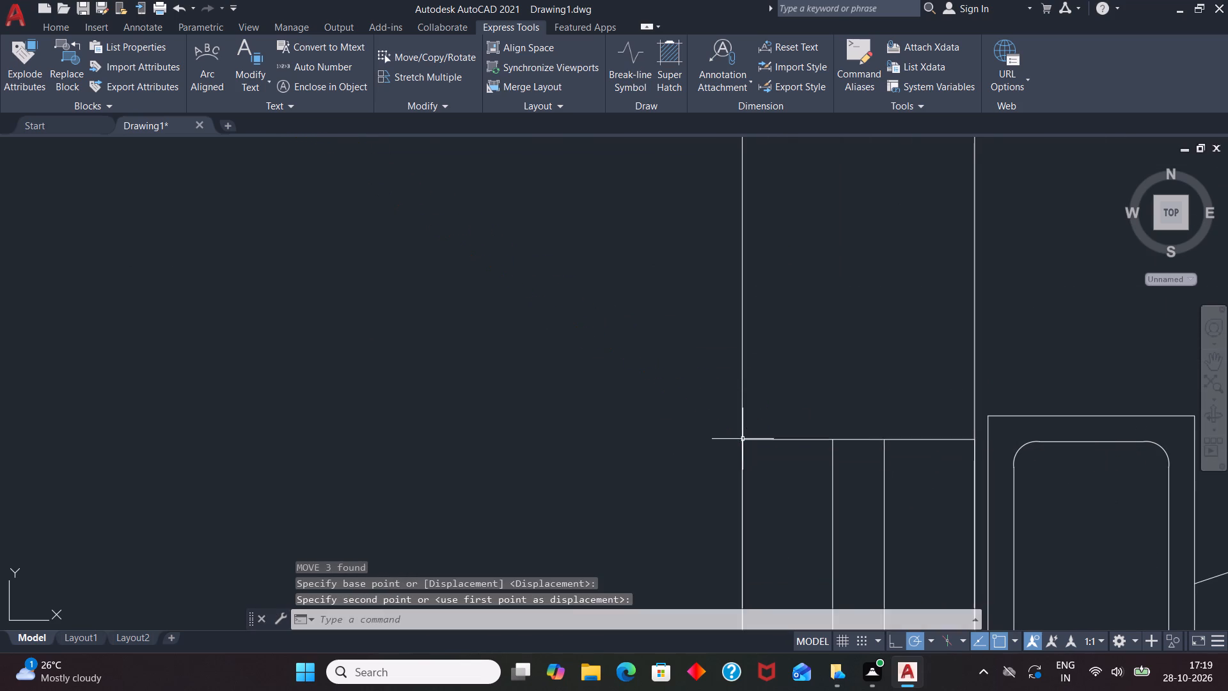
key(Escape)
Draw a horizontal line from west to east across the upper stair flight, extending slightly past its treads at both ends.
scroll(694, 411, down, 5)
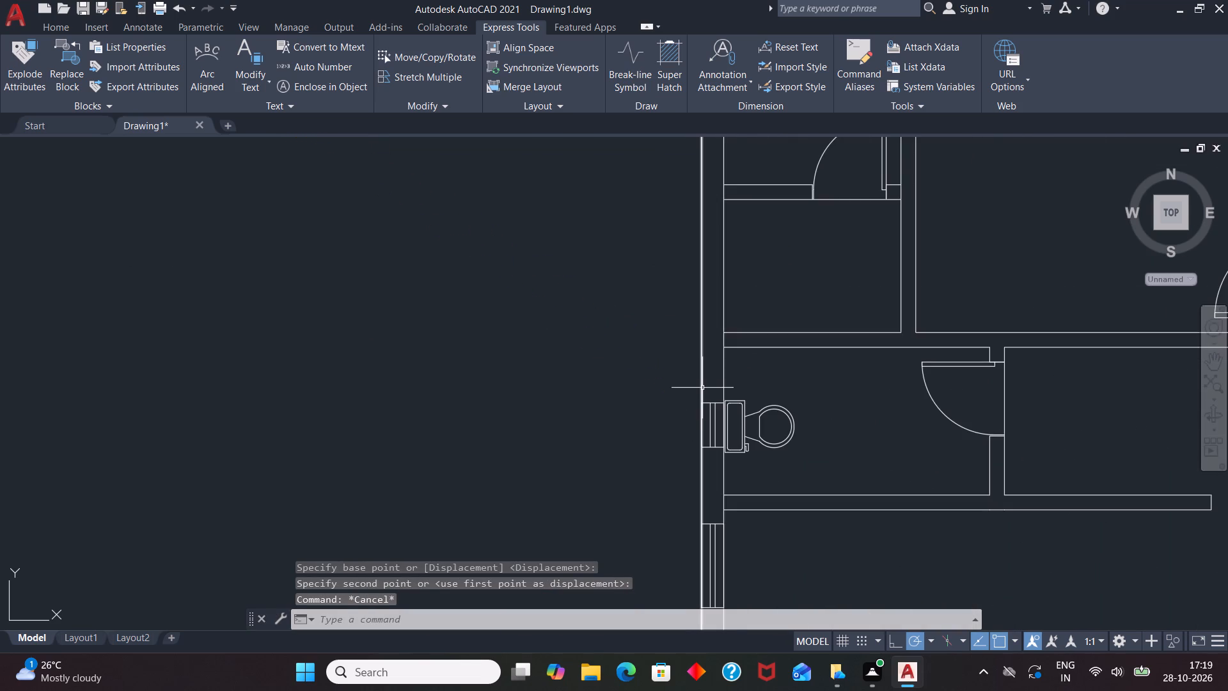
scroll(693, 397, down, 3)
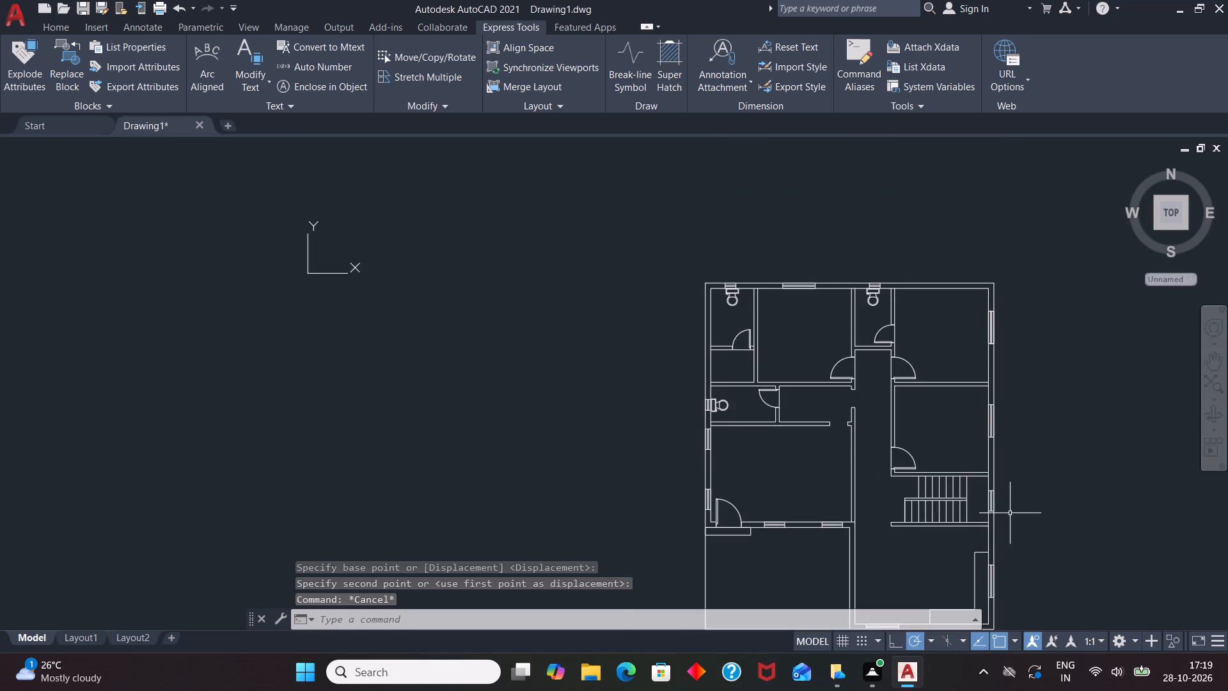
scroll(1005, 517, up, 2)
key(l)
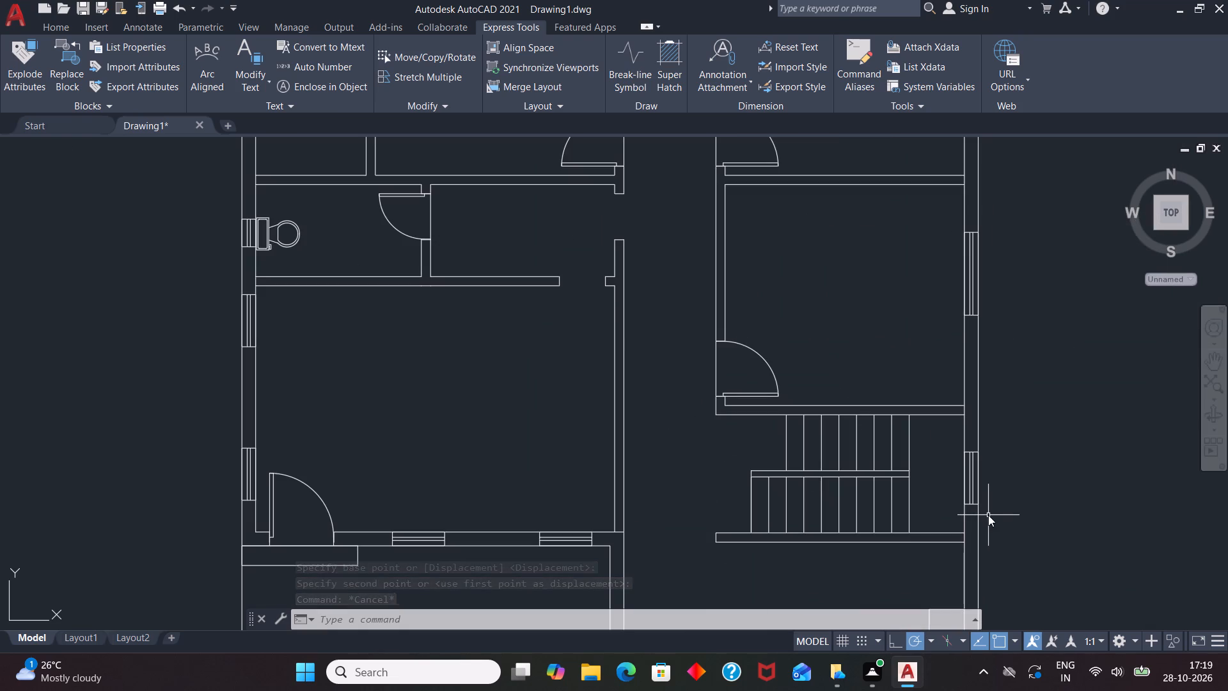
key(Return)
scroll(901, 445, up, 1)
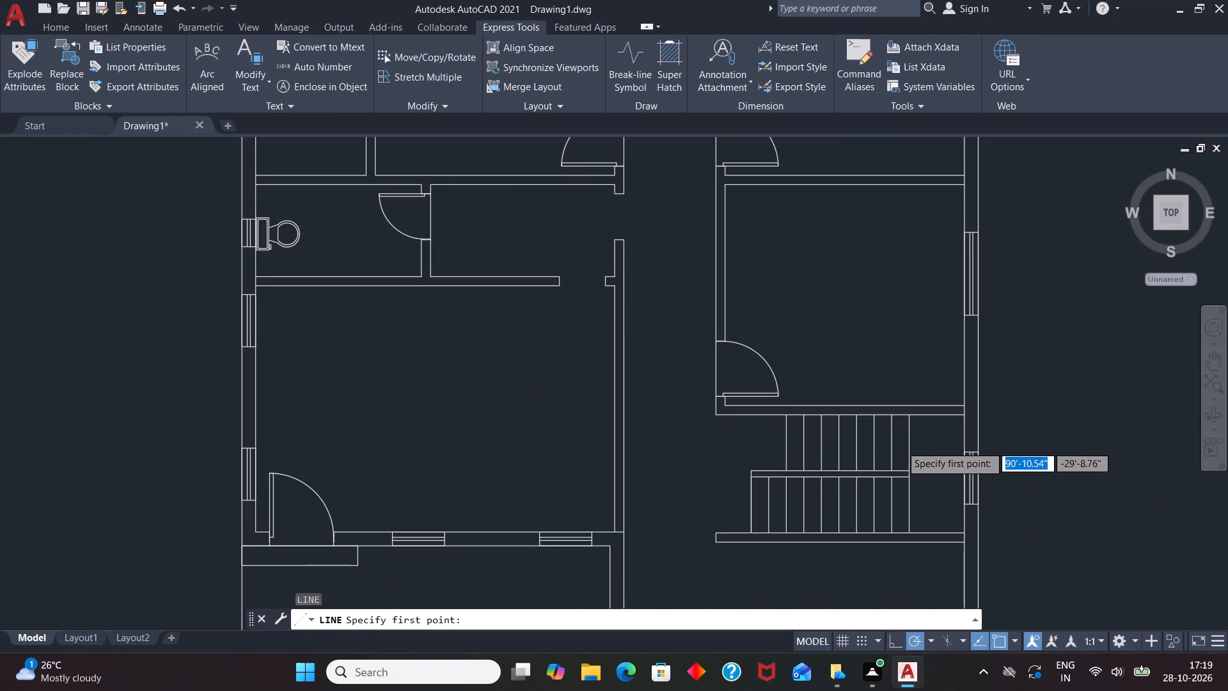
scroll(901, 445, up, 1)
click(590, 438)
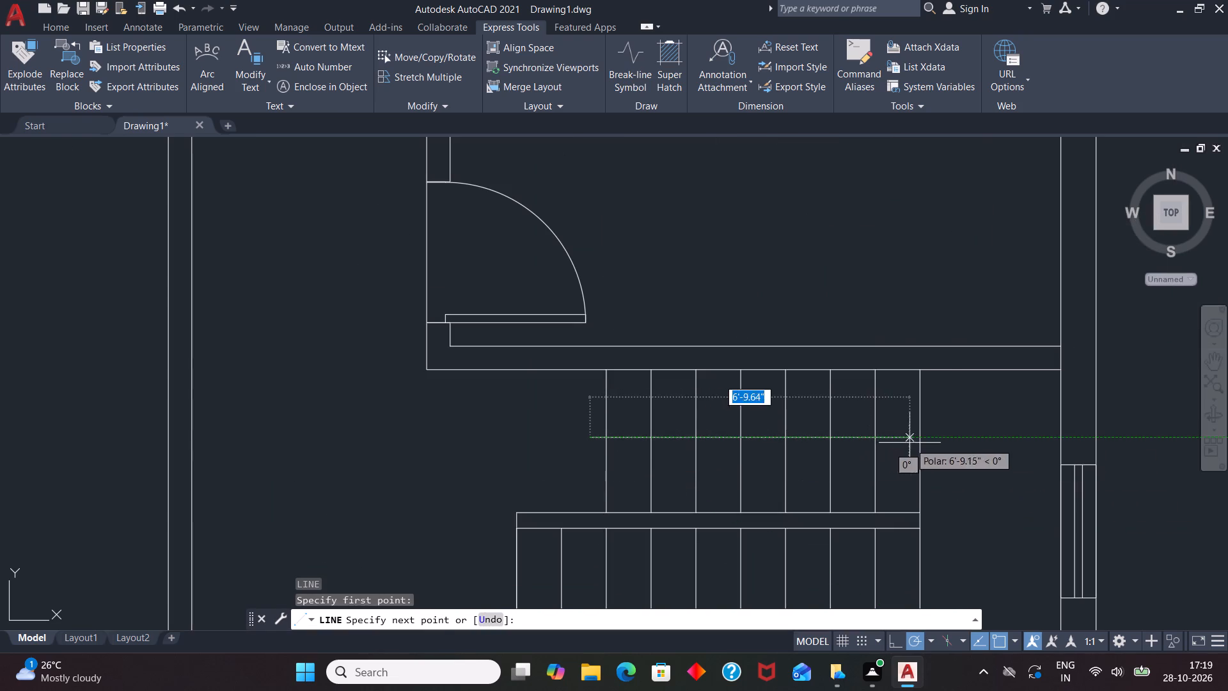
double_click(938, 433)
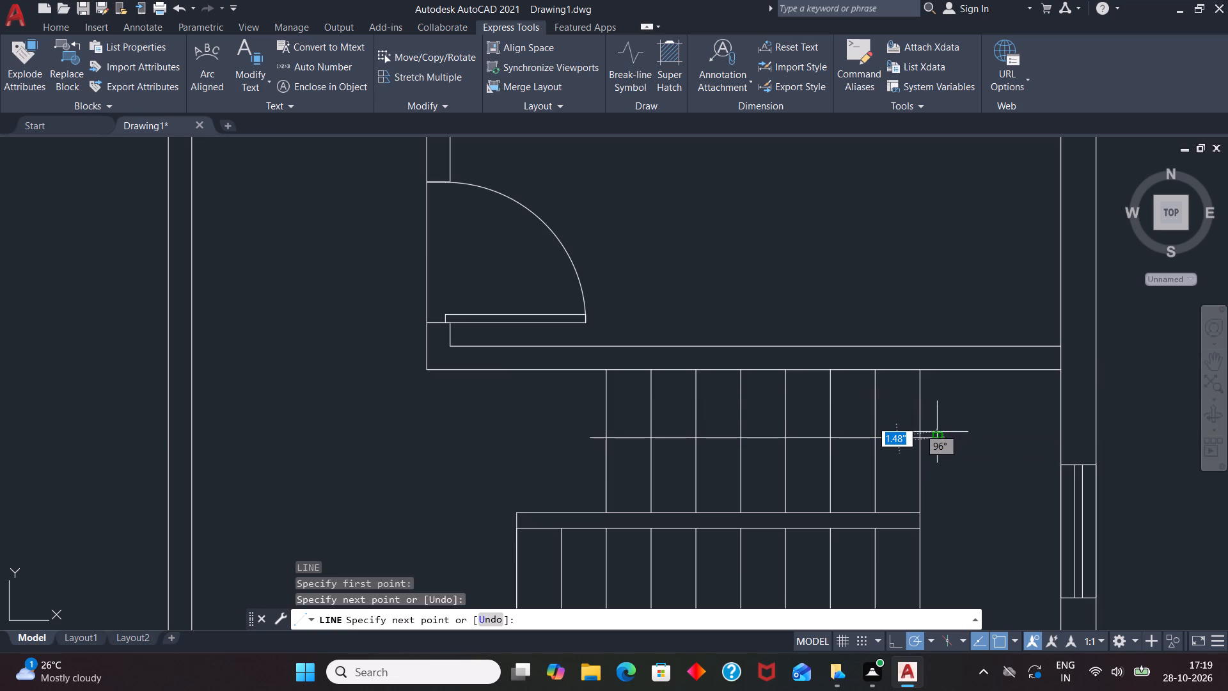
key(Escape)
Draw a closed equilateral triangle with 6" sides as a polyline in the empty space just east of the staircase.
scroll(868, 424, down, 1)
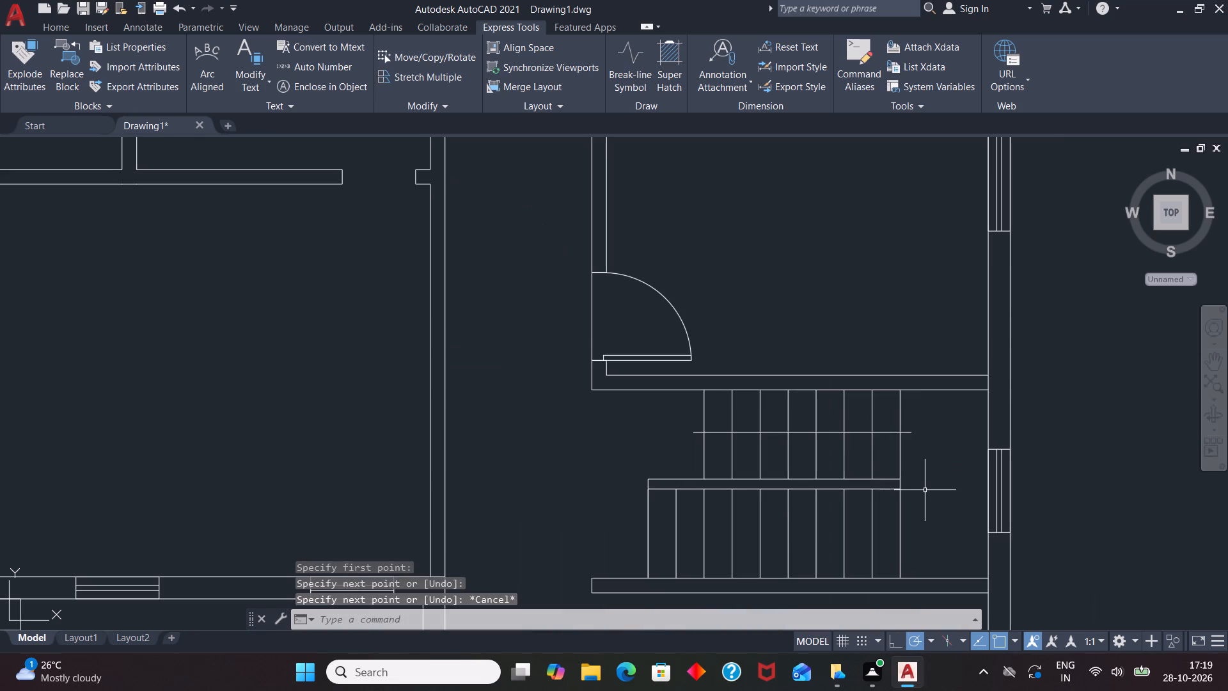
text(PL)
key(Return)
scroll(920, 488, up, 2)
double_click(913, 467)
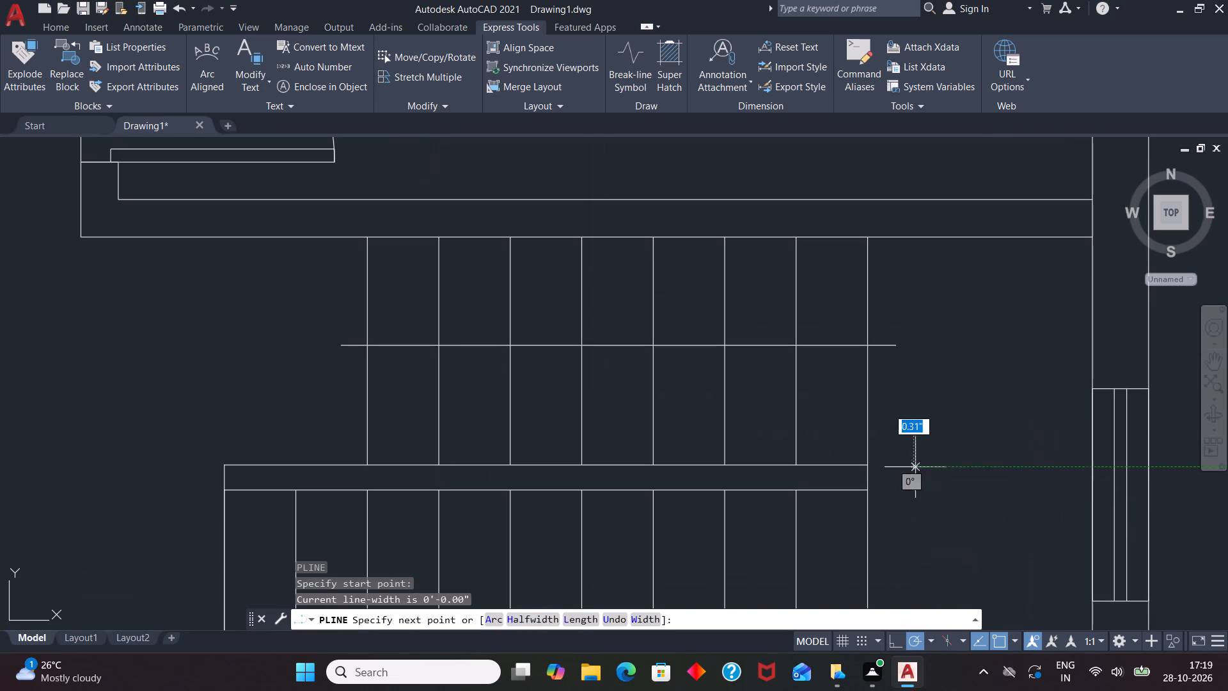
key(6)
key(Return)
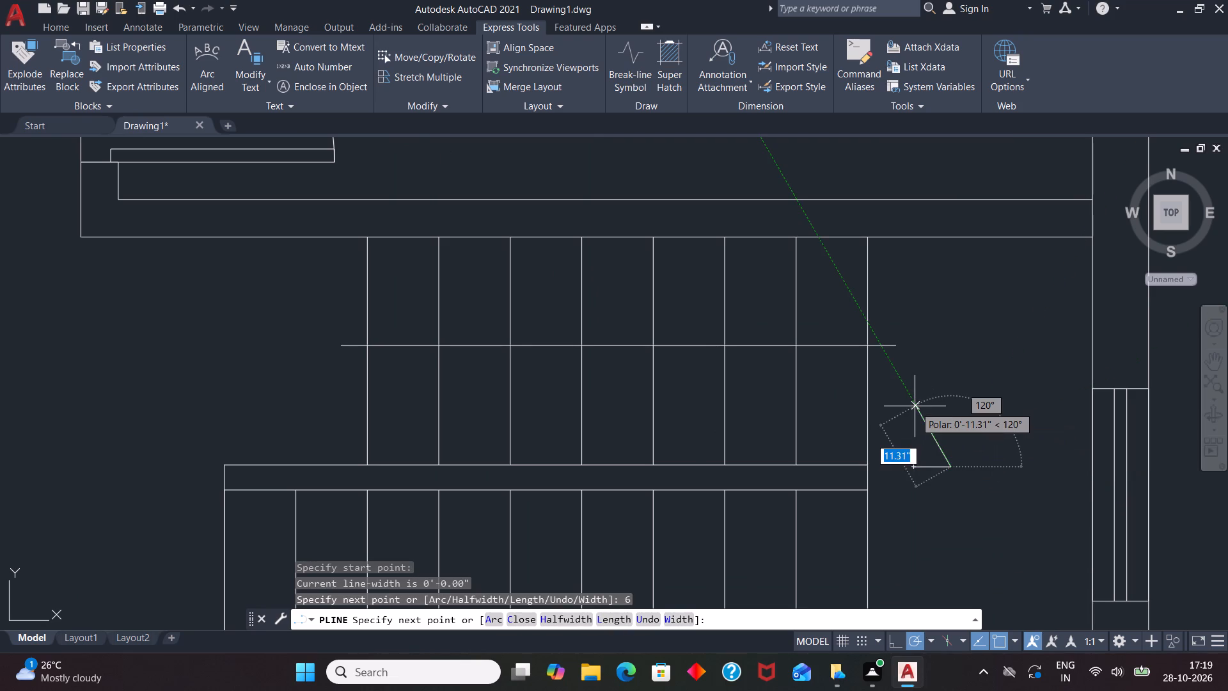
key(6)
key(Return)
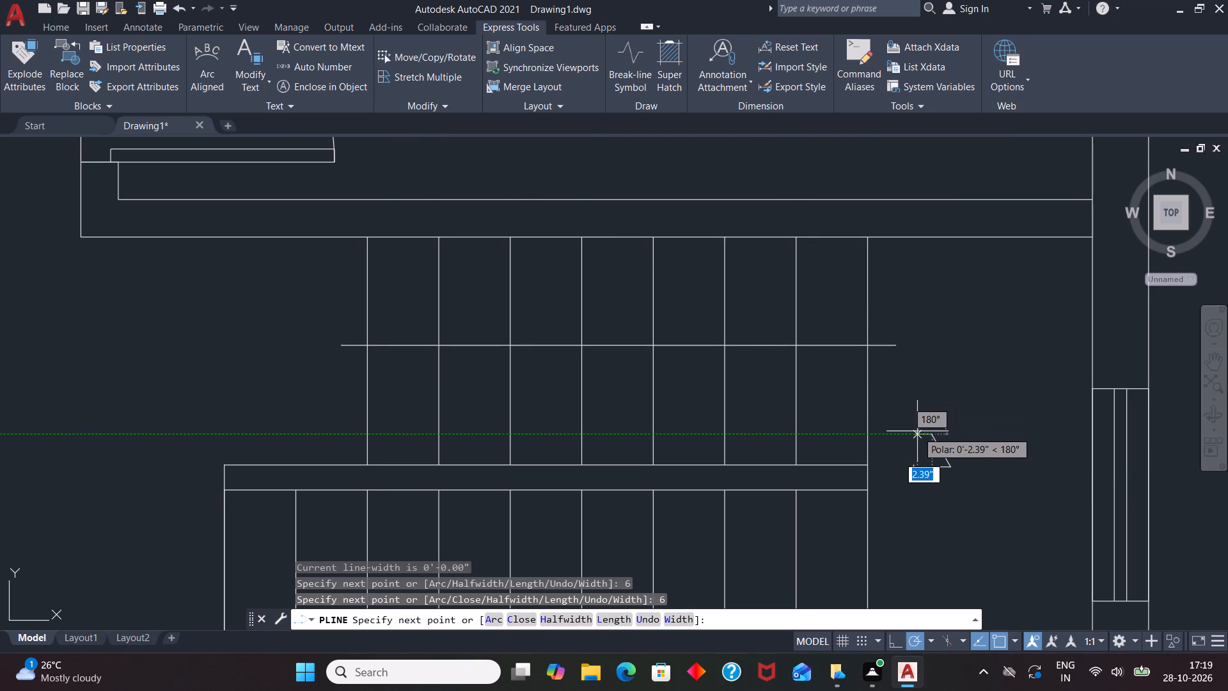
key(c)
key(Return)
key(space)
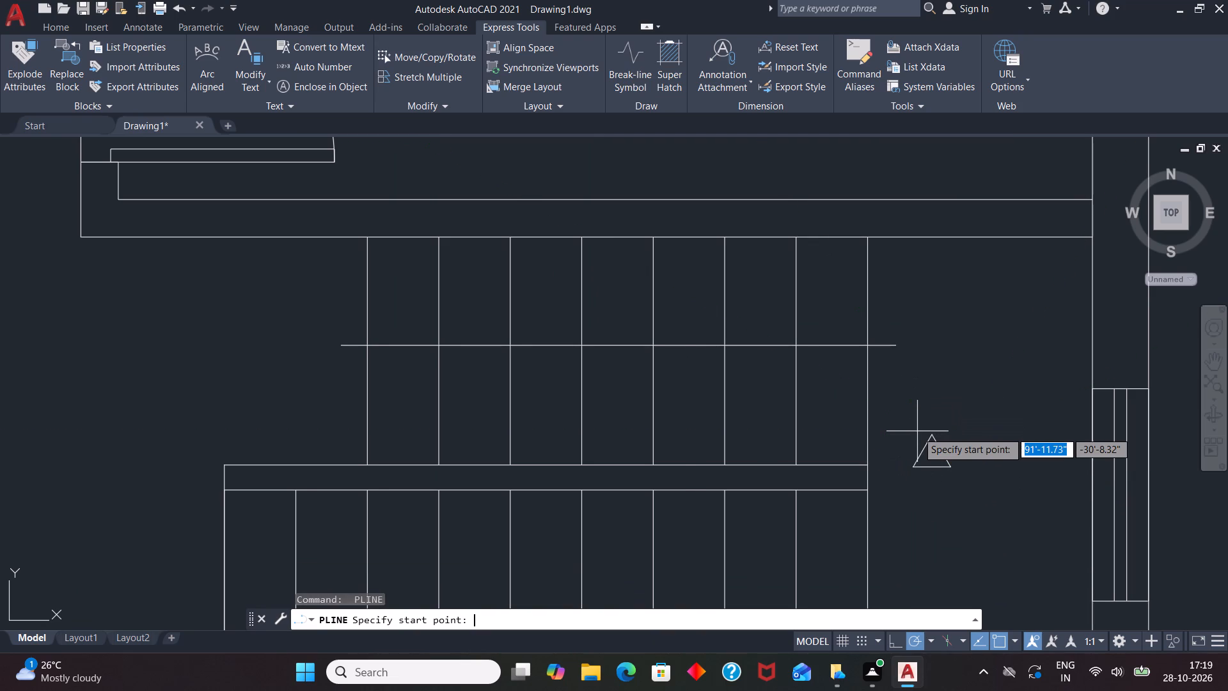
key(Escape)
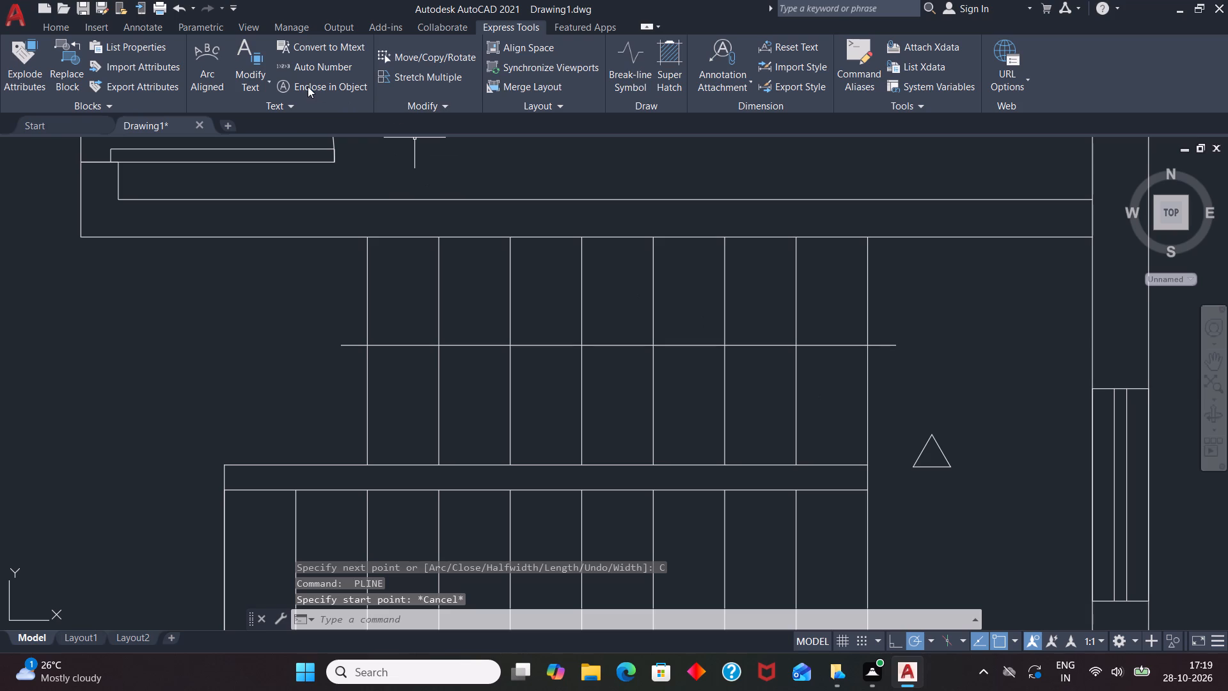
Fill the small triangle east of the staircase with a Solid hatch.
click(74, 24)
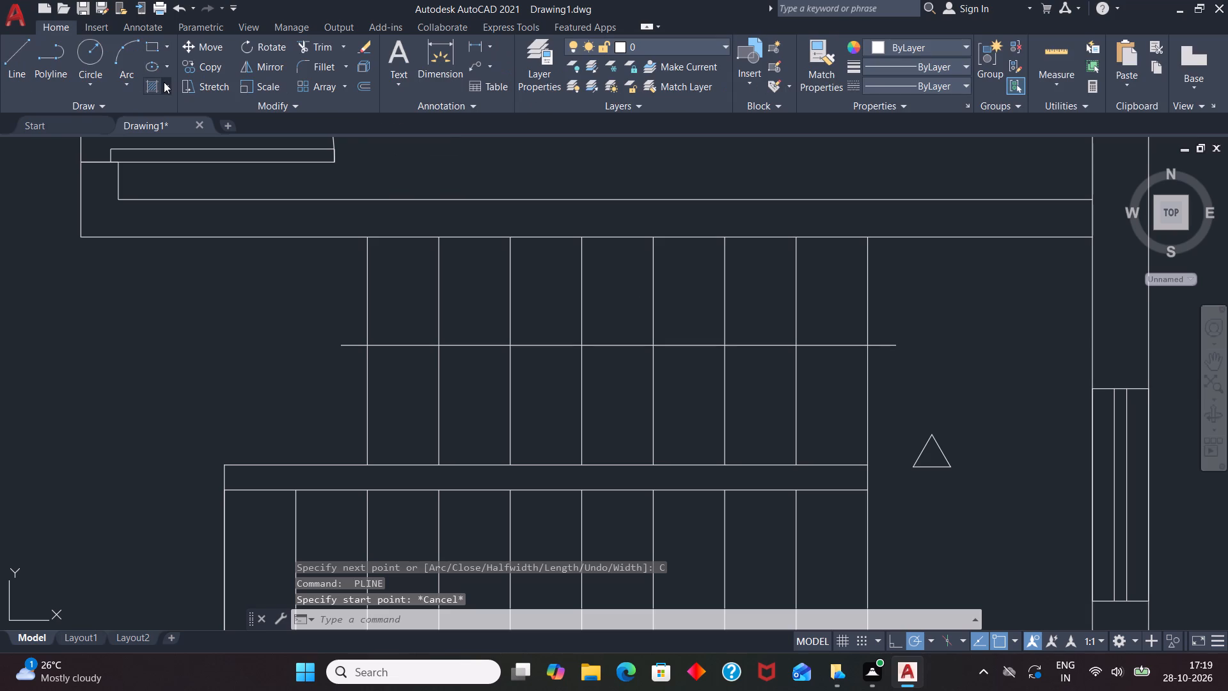
click(164, 82)
click(176, 106)
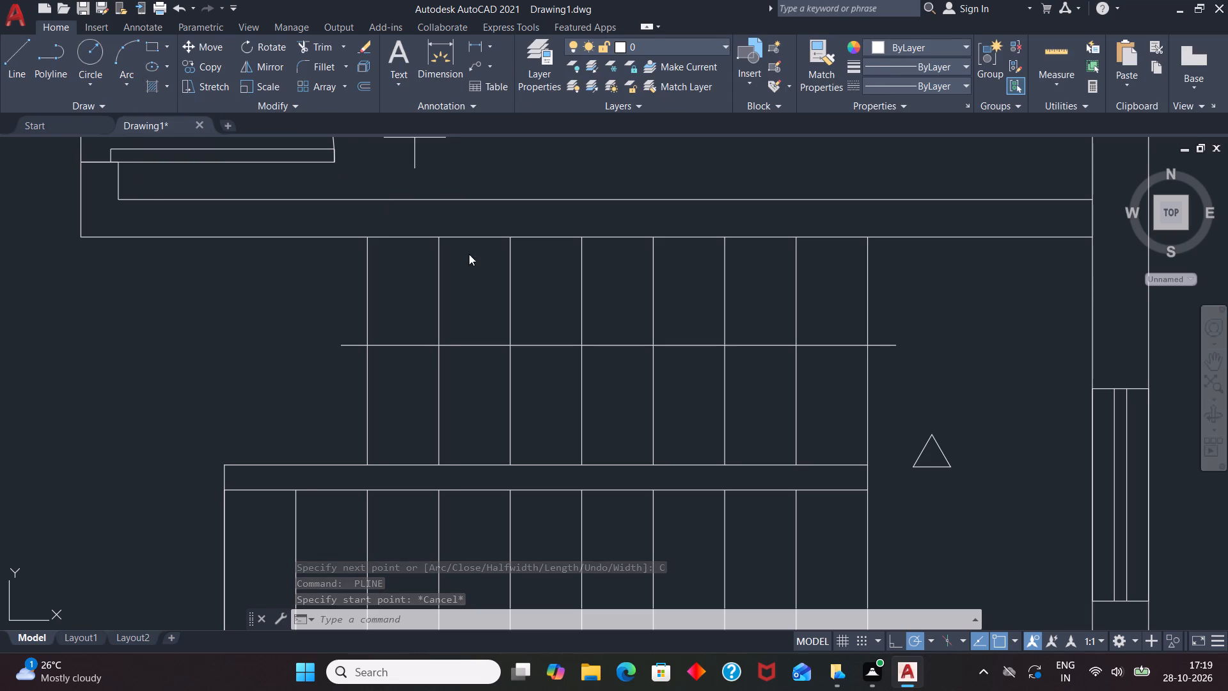
click(502, 43)
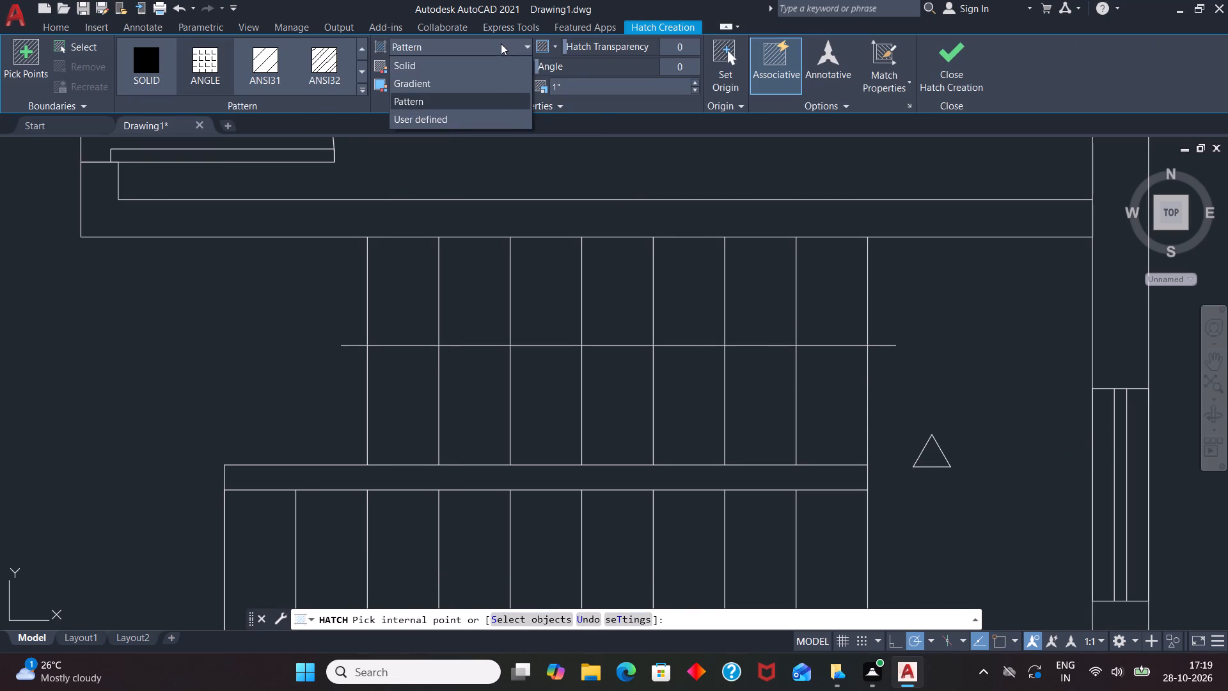
click(494, 66)
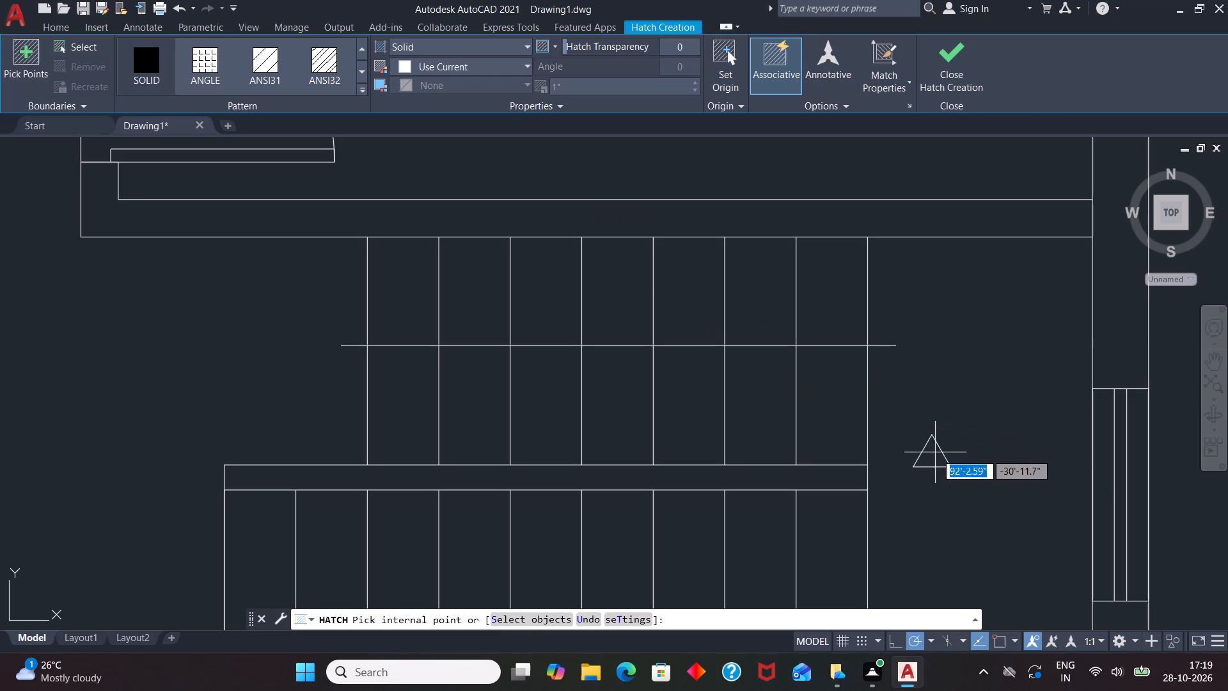
click(939, 457)
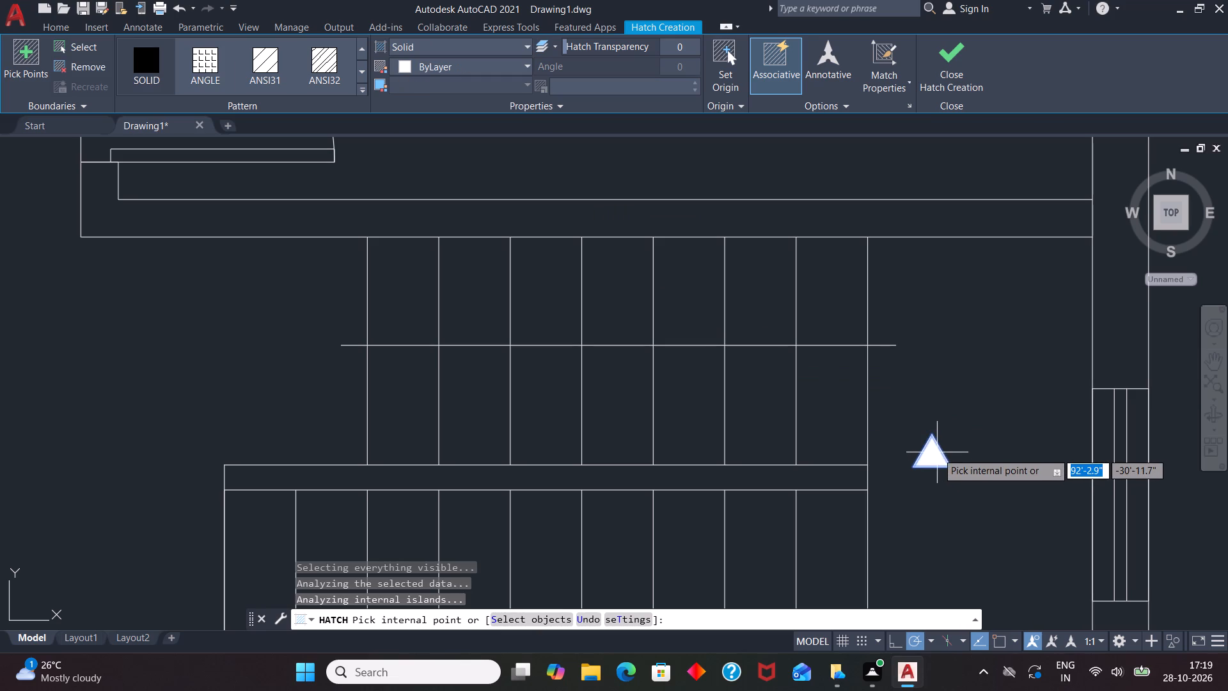
key(Escape)
Group the triangle outline with its solid fill.
drag(984, 490, 920, 442)
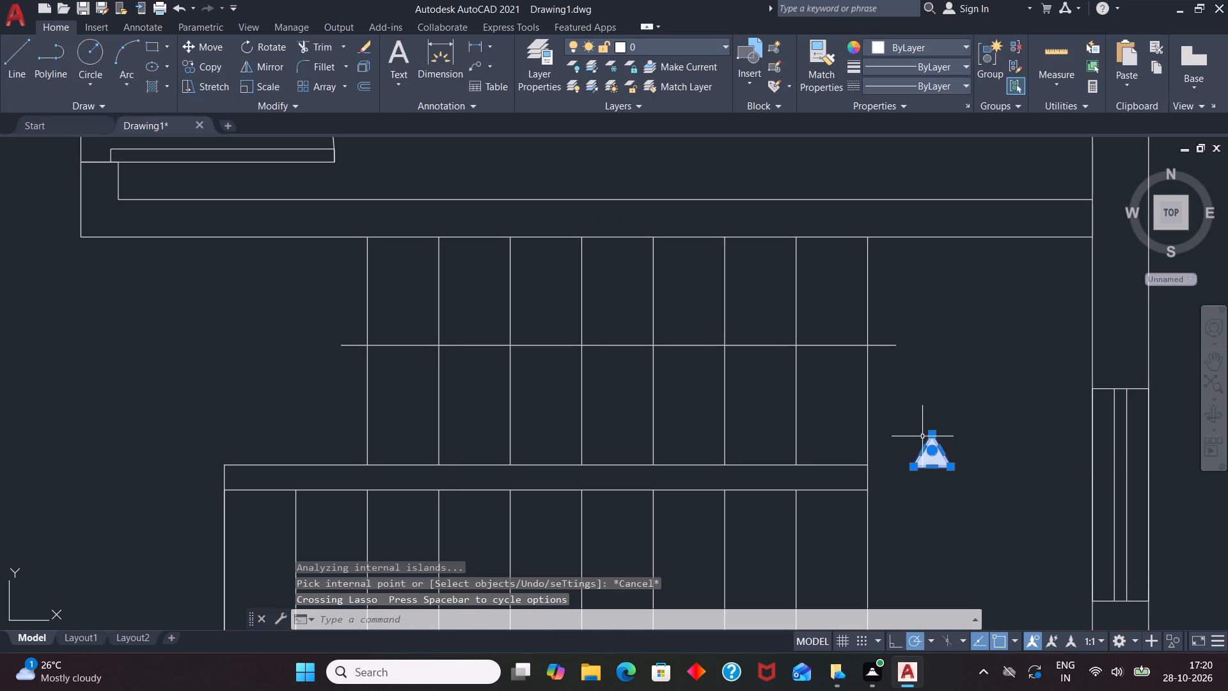
key(g)
key(Return)
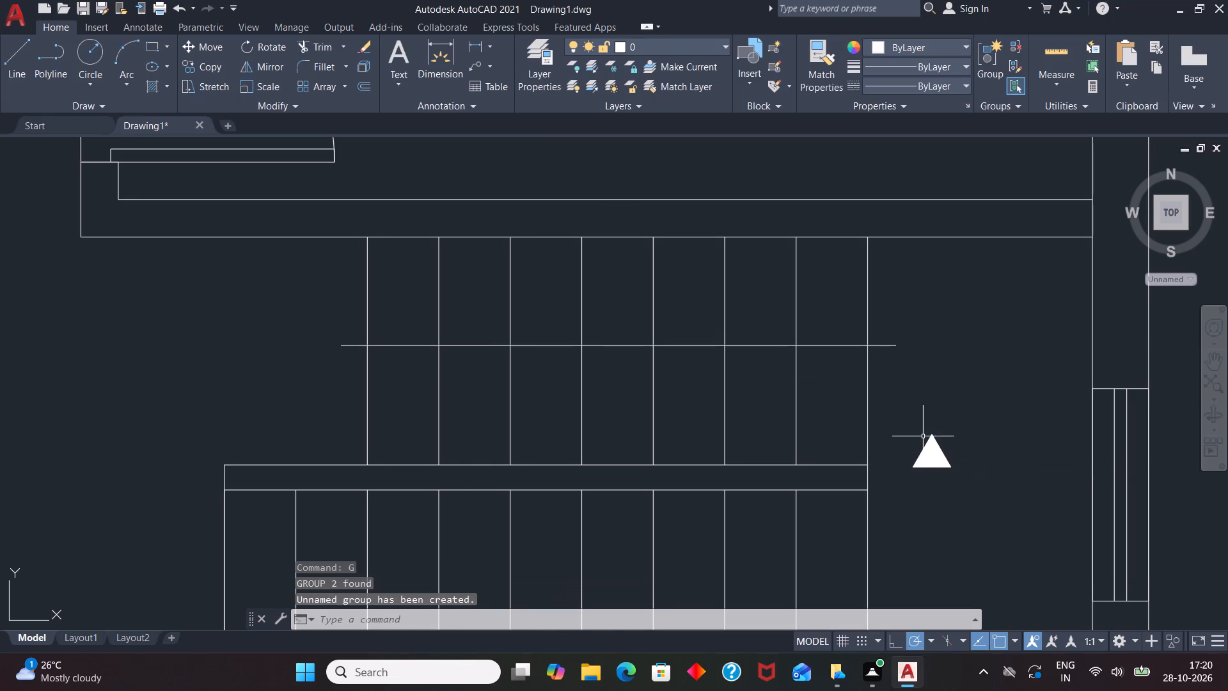
Rotate the grouped triangle by 270° about its apex so it points east.
click(931, 458)
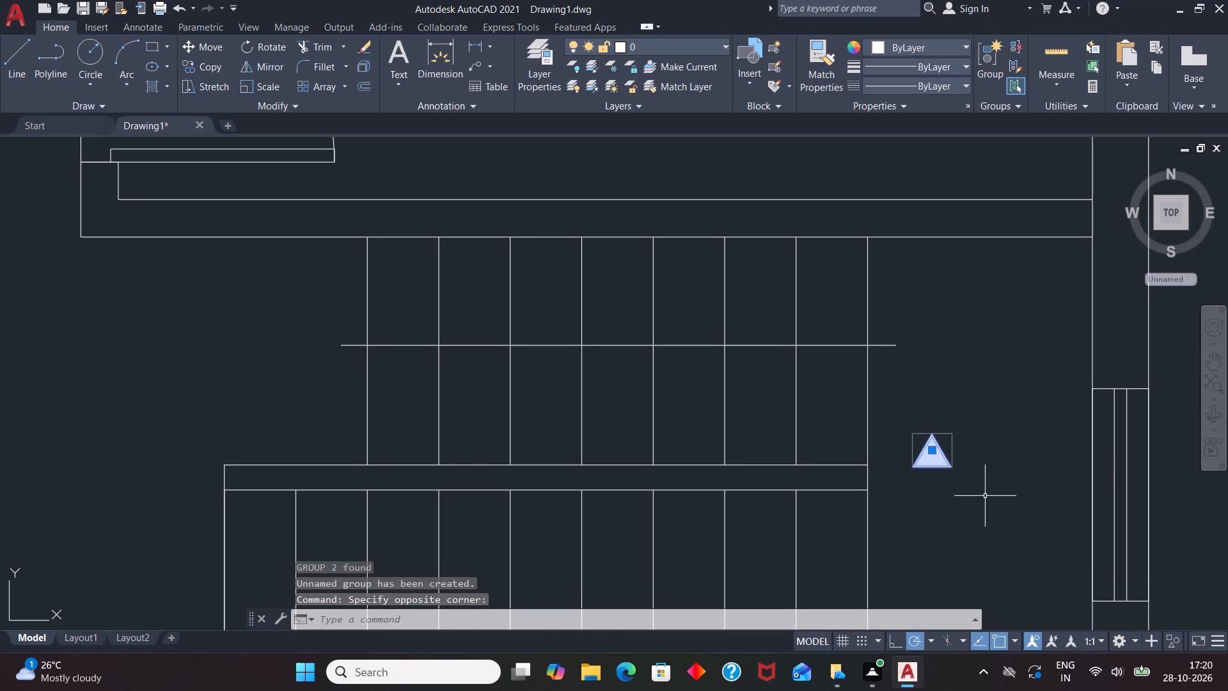
text(RO)
key(Return)
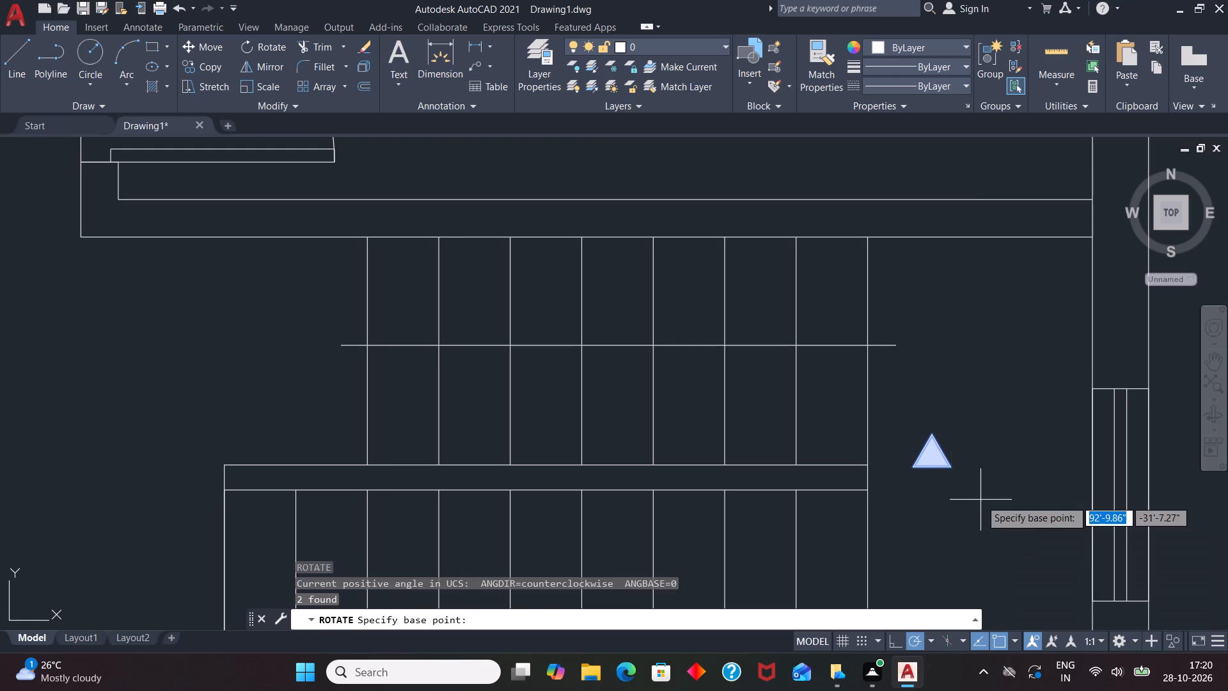
click(933, 430)
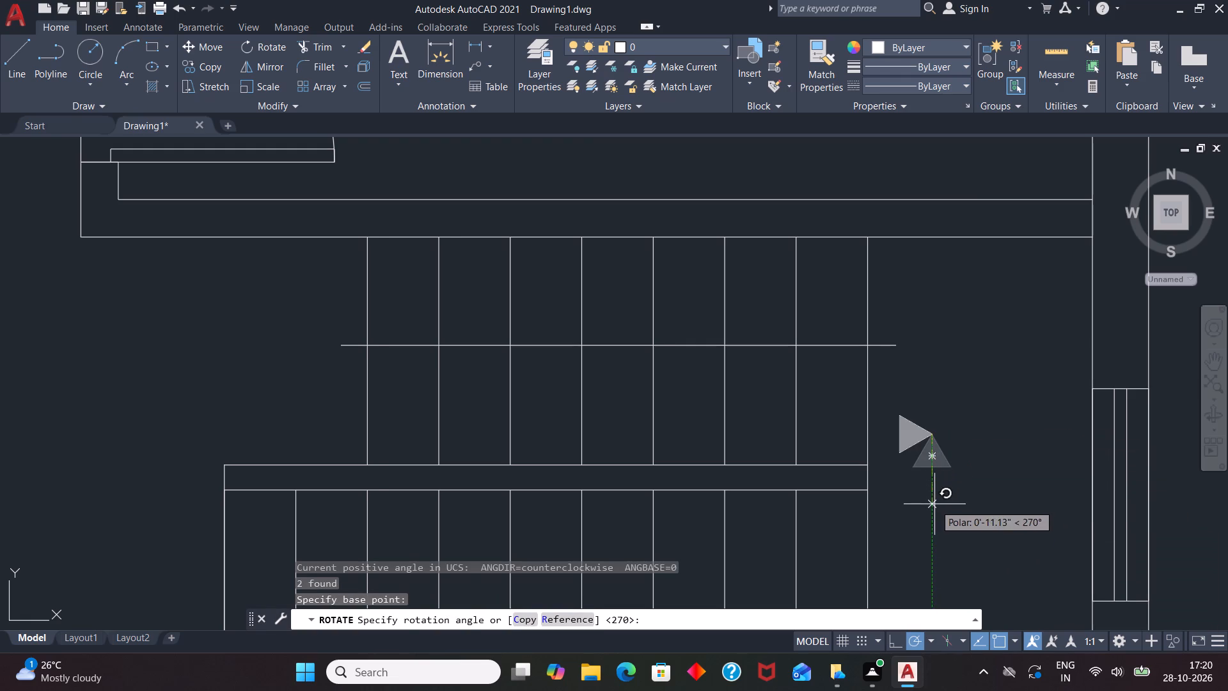
click(934, 504)
Move the triangle by its tip onto the east end of the line across the upper stair flight, forming an arrowhead.
click(920, 439)
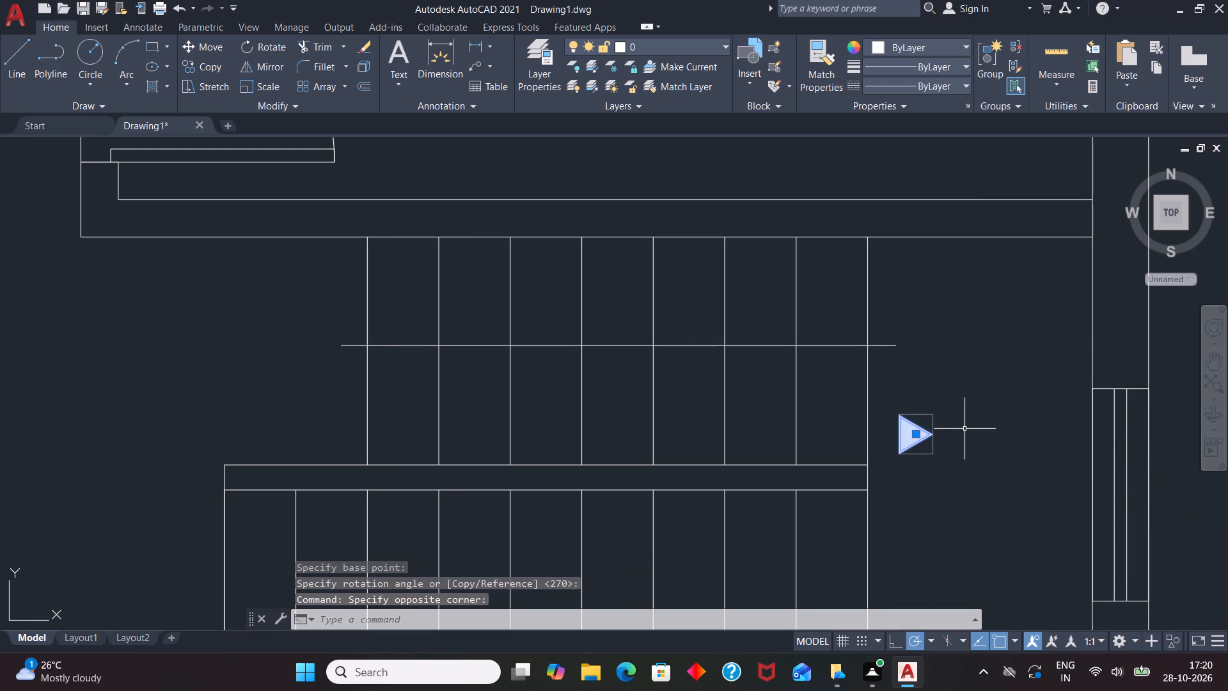
key(m)
key(Return)
click(933, 431)
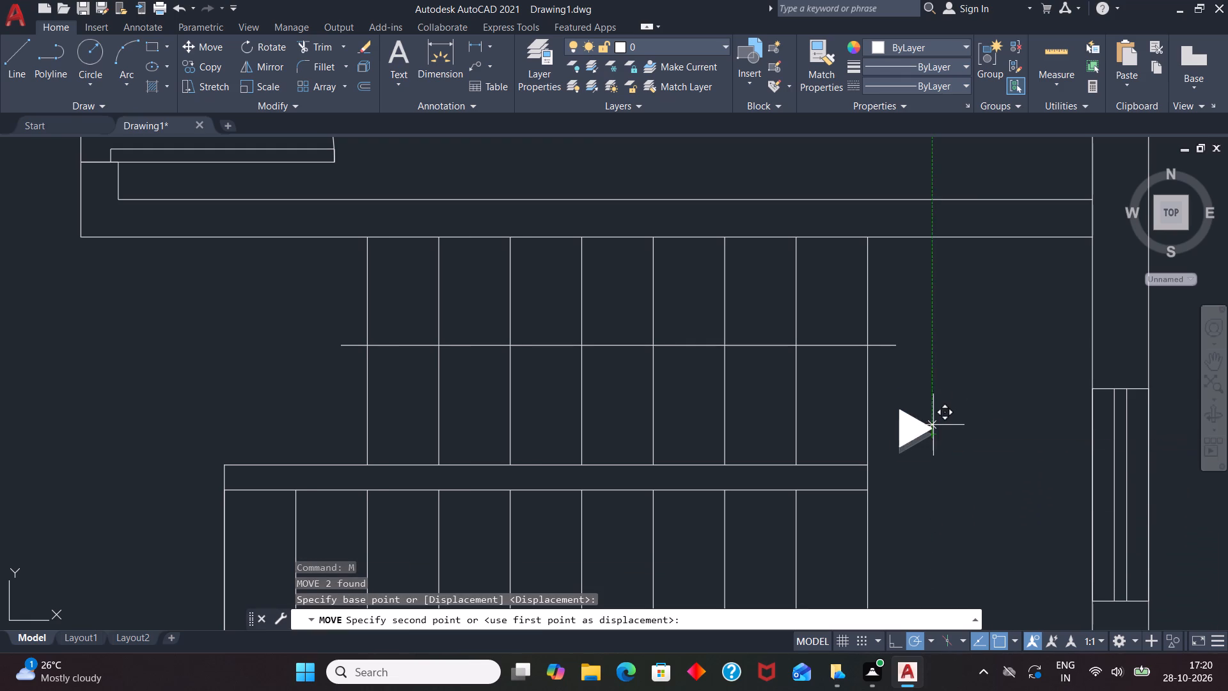
scroll(924, 347, up, 4)
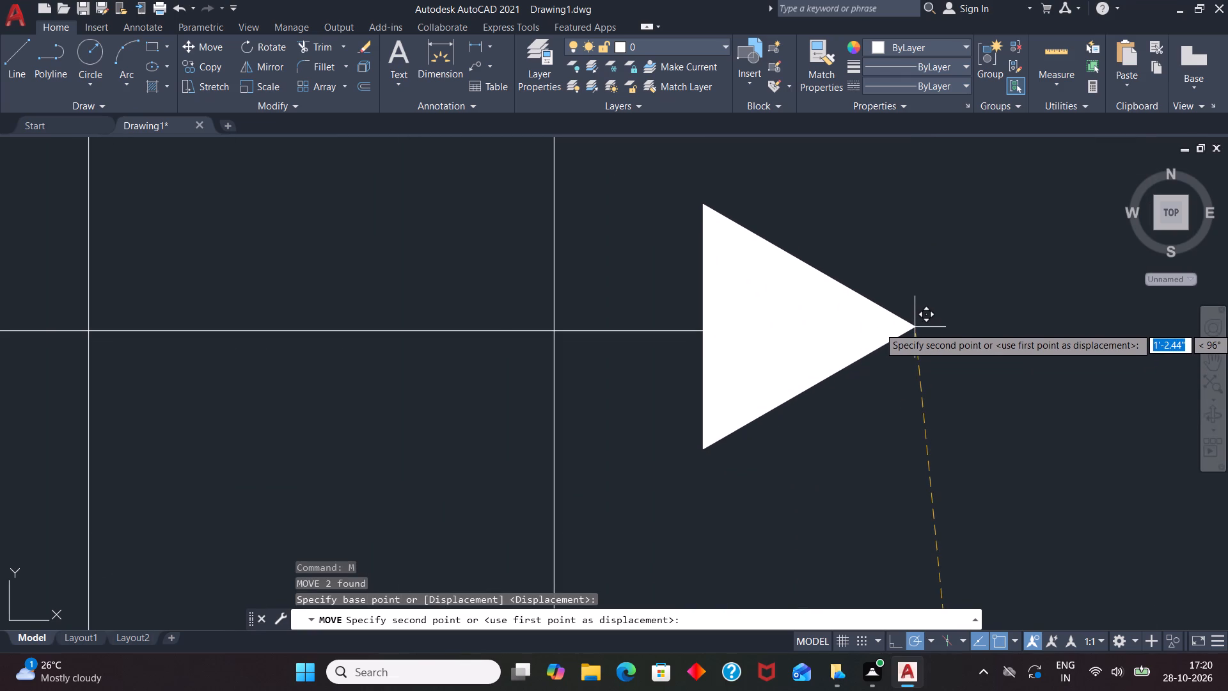
click(915, 330)
Insert the Sink-single block from the Kitchens.dwg DesignCenter library into the empty space east of the plan.
scroll(935, 340, down, 2)
scroll(869, 380, down, 2)
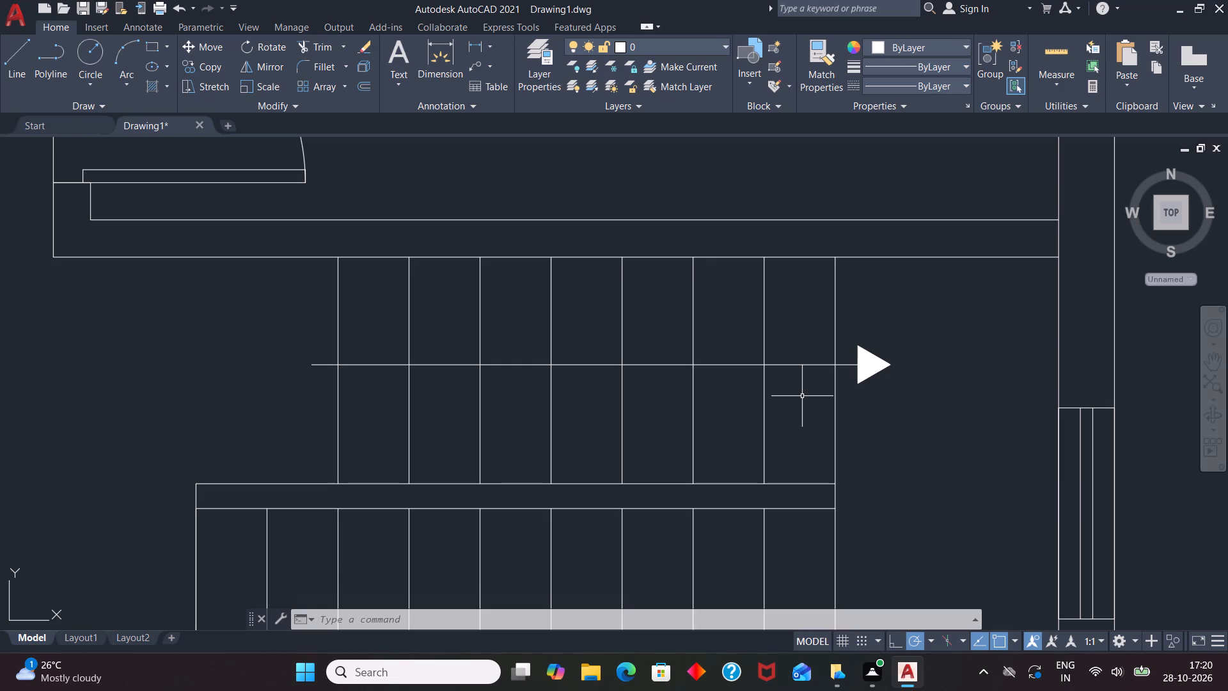
scroll(817, 406, down, 3)
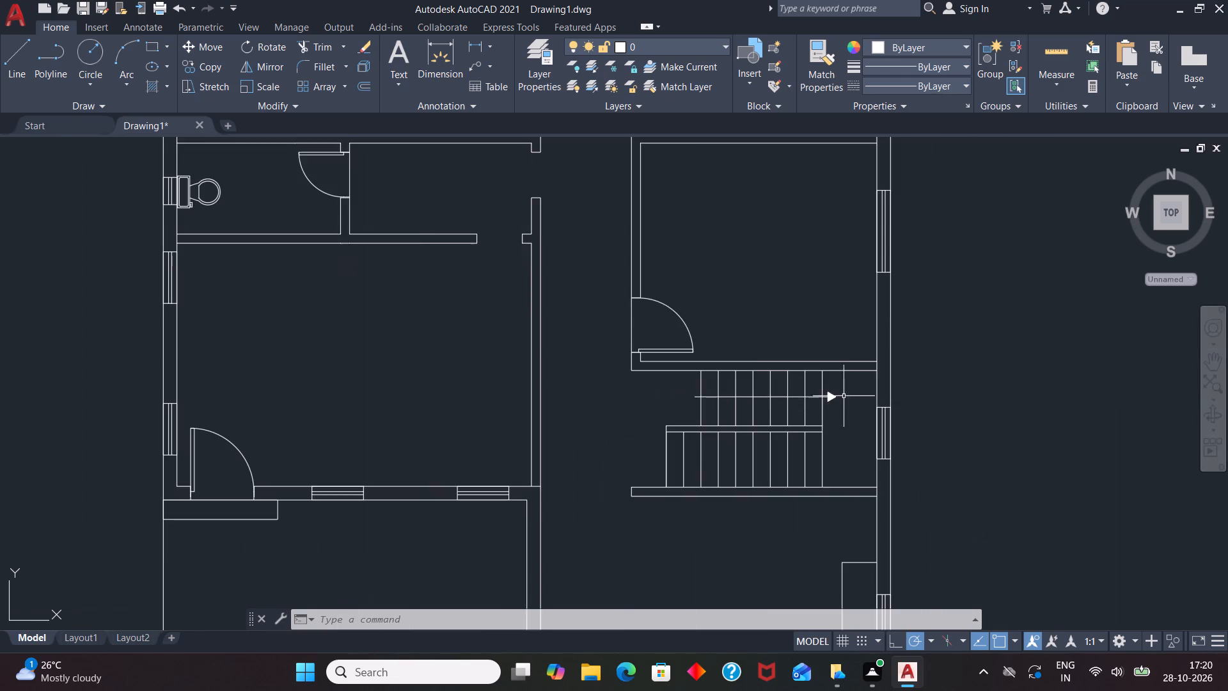
scroll(850, 388, down, 1)
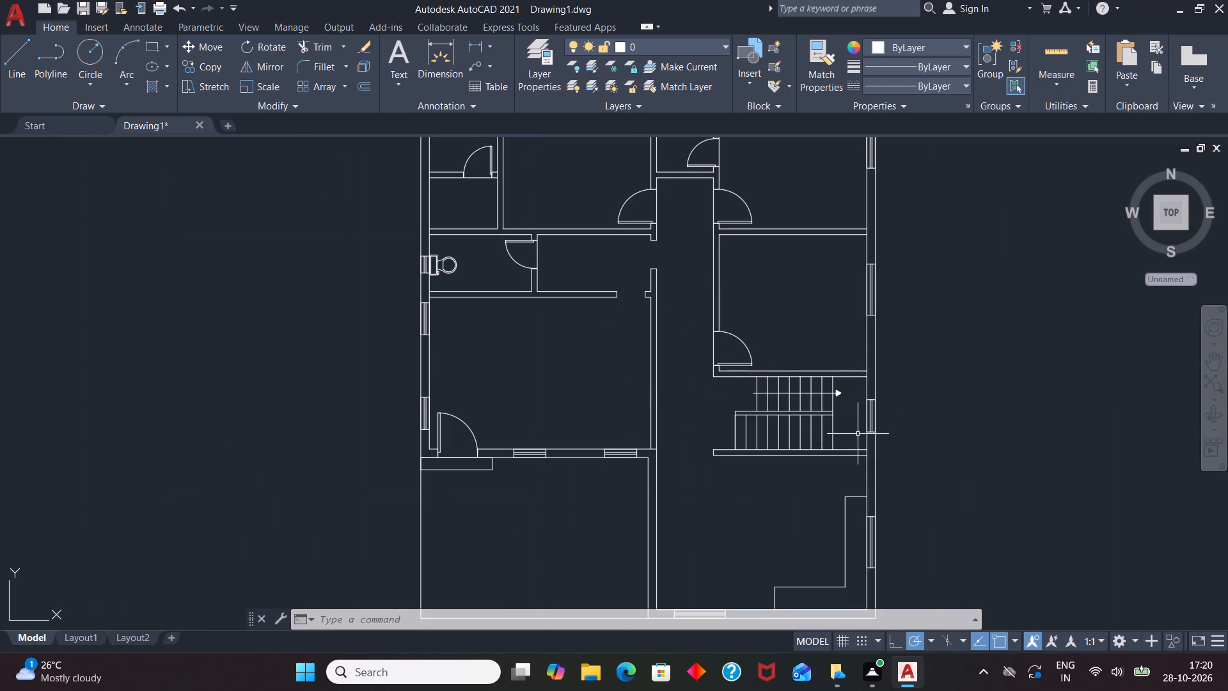
scroll(860, 431, up, 2)
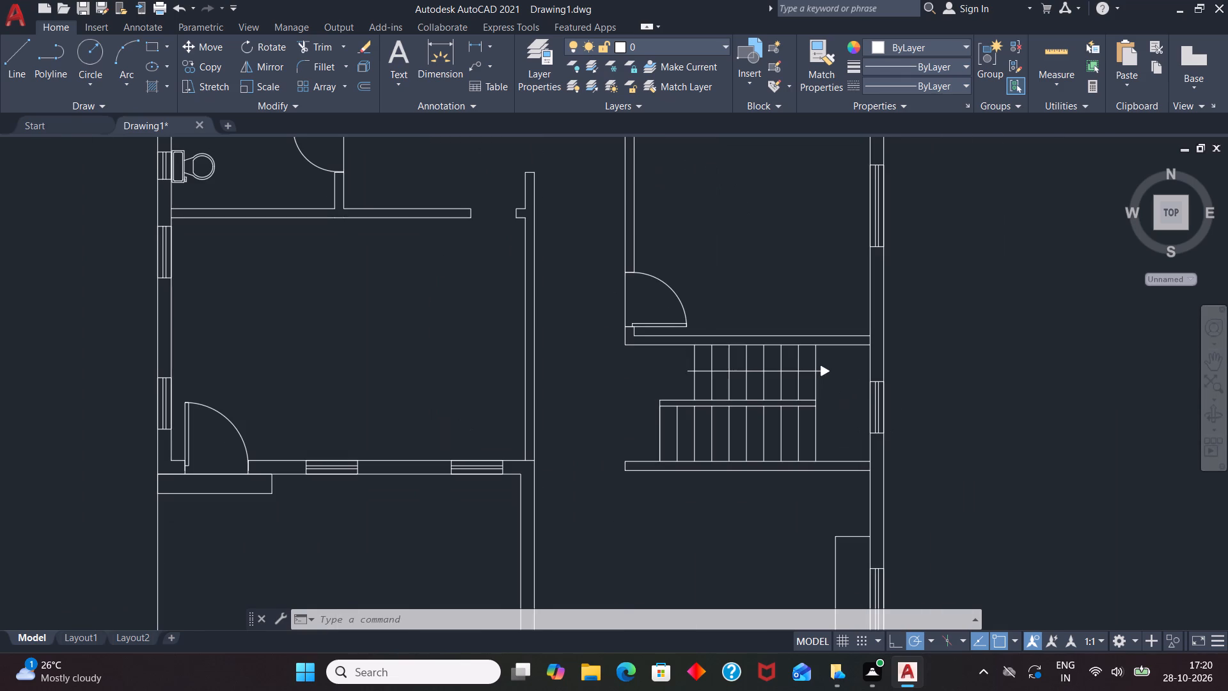
scroll(783, 518, down, 2)
scroll(774, 423, down, 1)
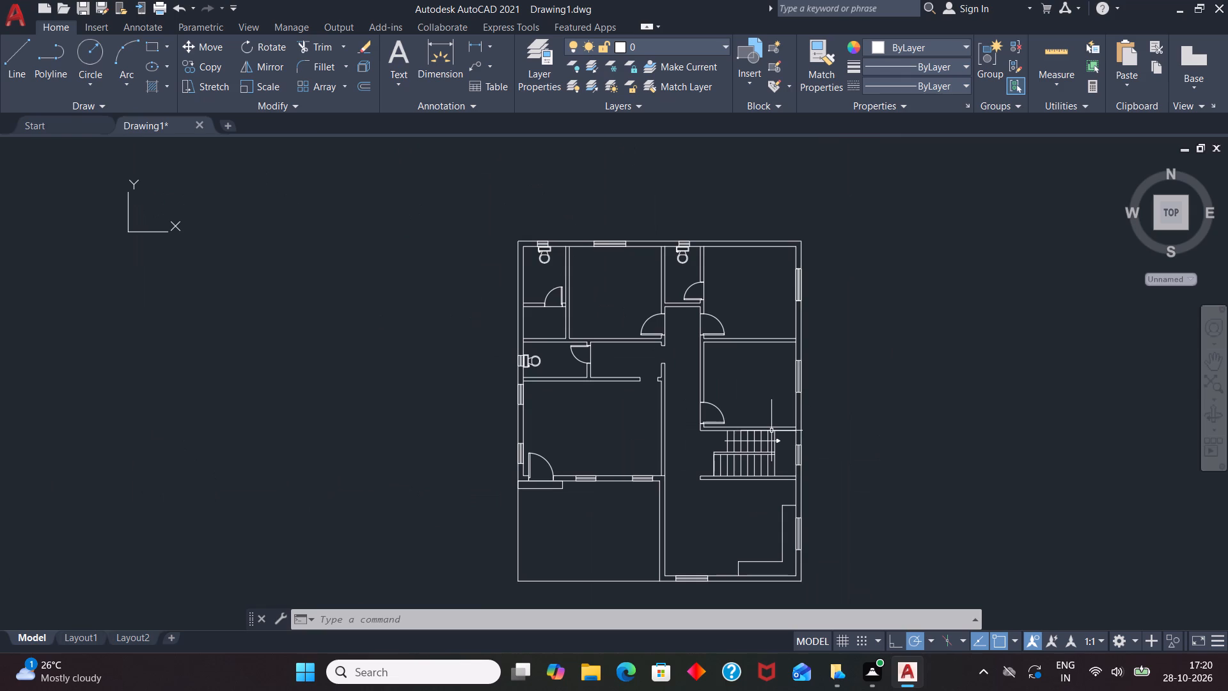
scroll(767, 437, down, 1)
scroll(863, 377, up, 1)
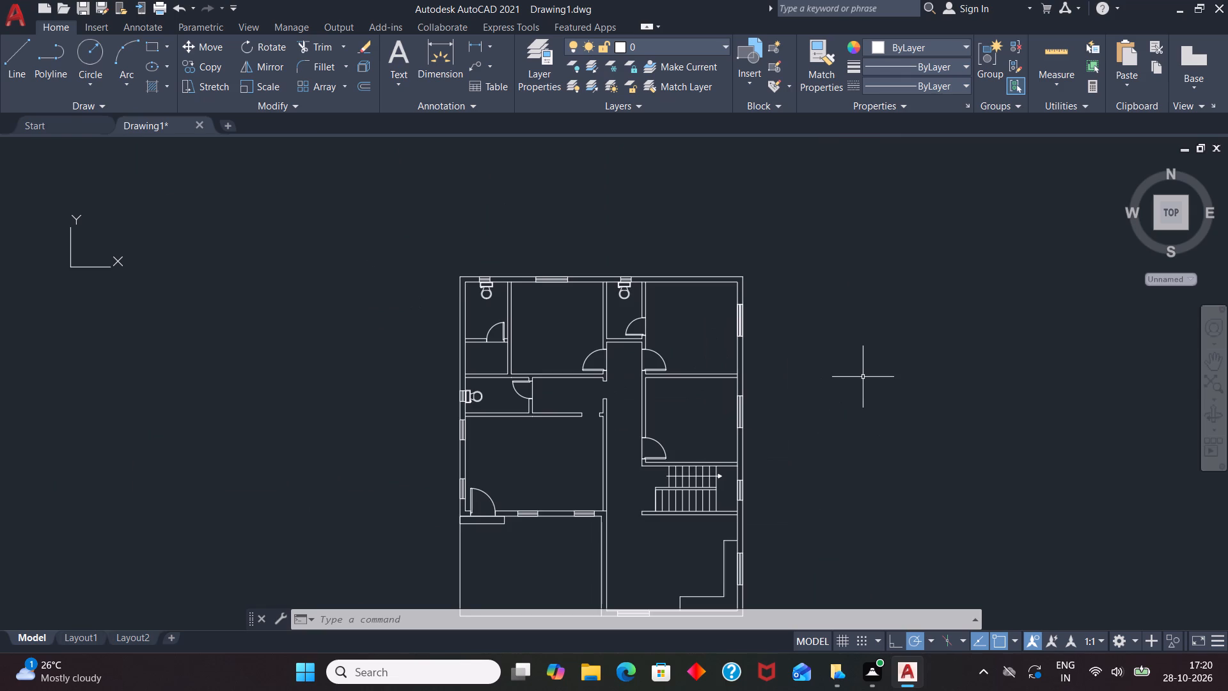
key(ctrl+2)
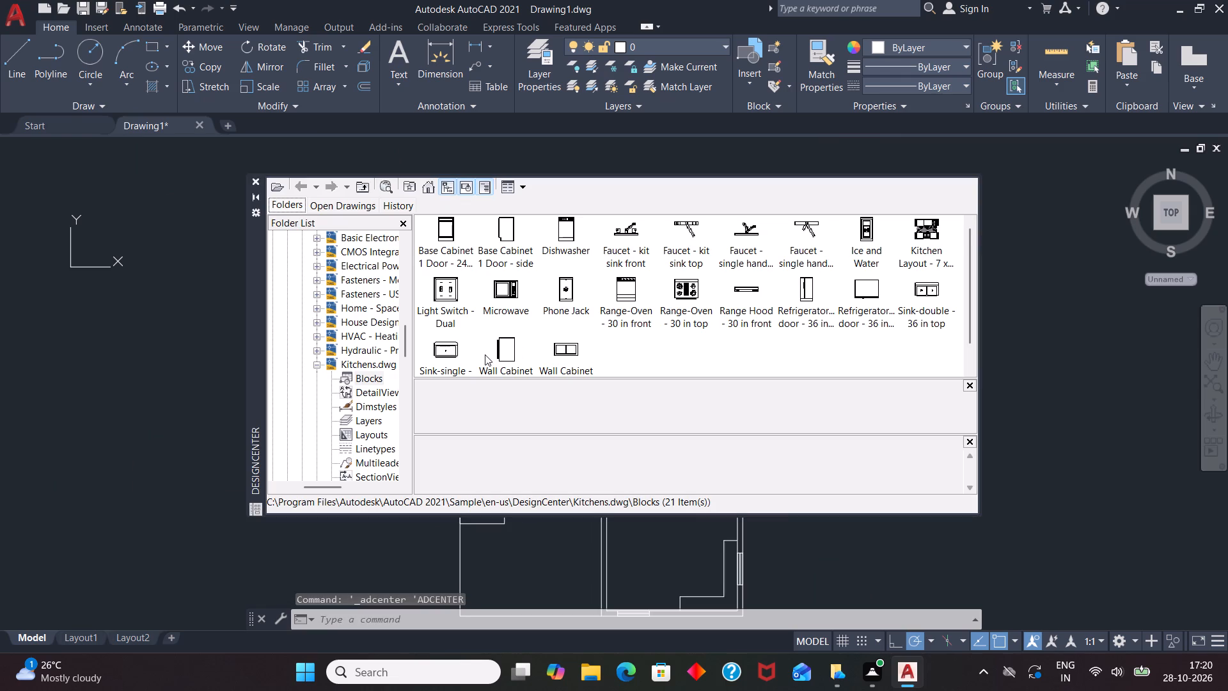
drag(445, 350, 1046, 354)
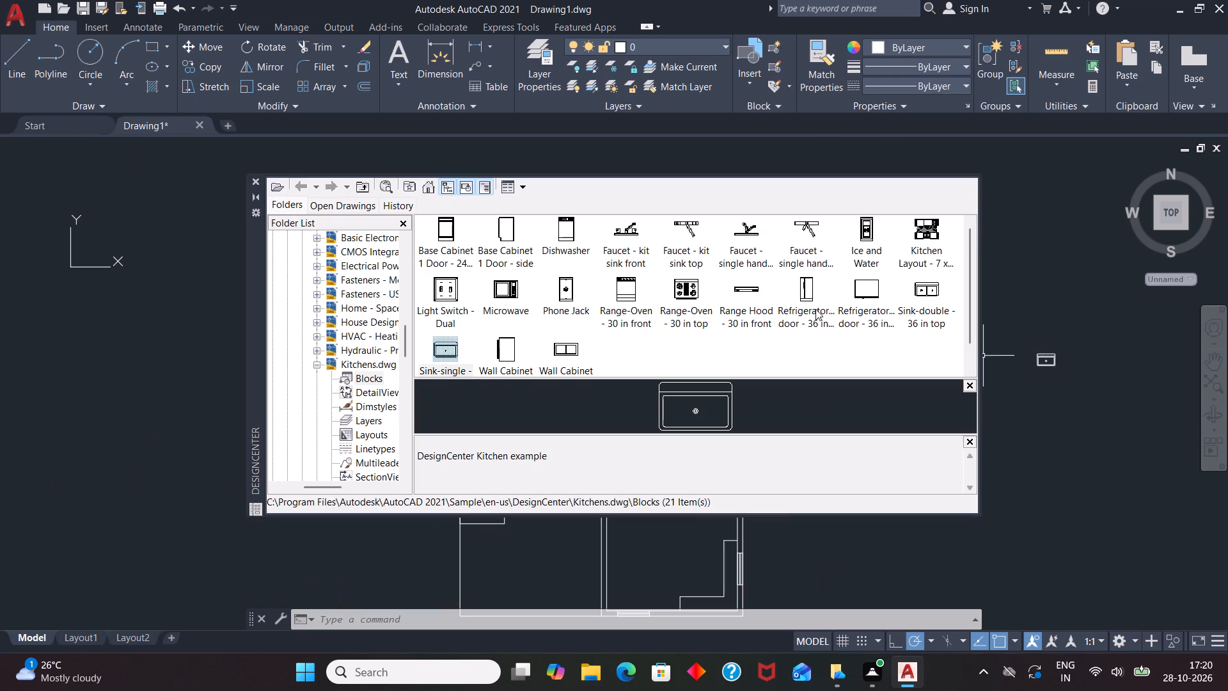
Insert the Faucet - kit sink top block from the same library and place it on the rear edge of the sink.
drag(686, 221, 1051, 386)
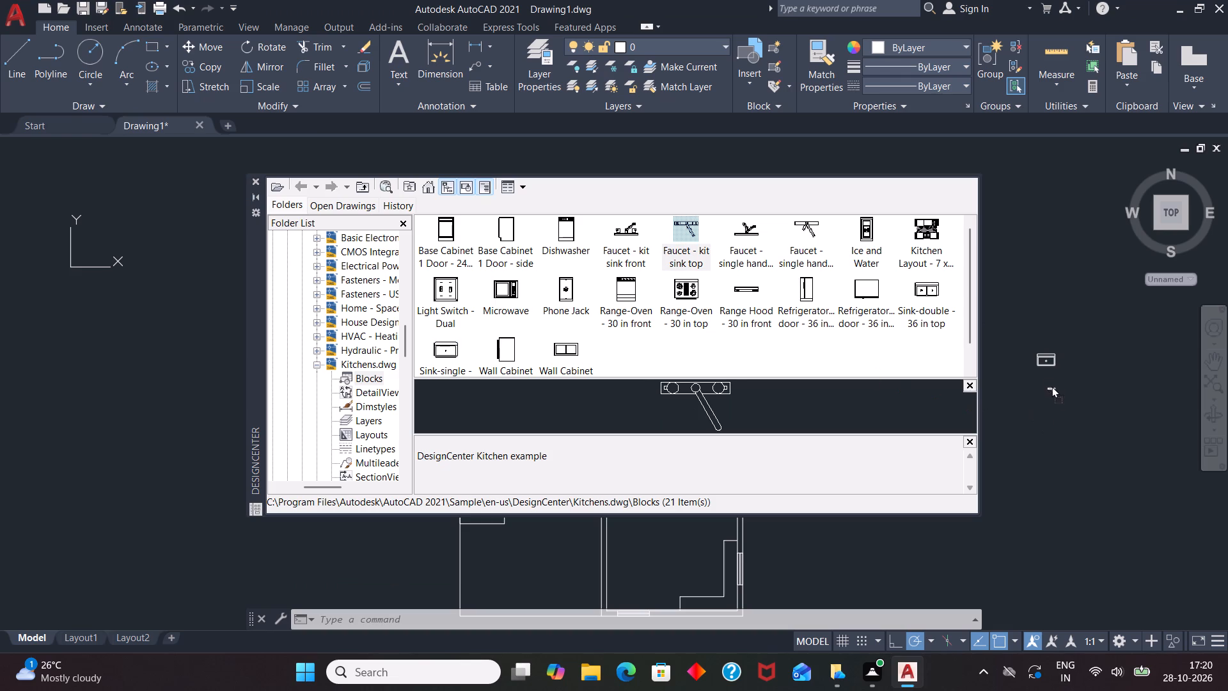
drag(1051, 386, 1046, 352)
scroll(1050, 358, up, 3)
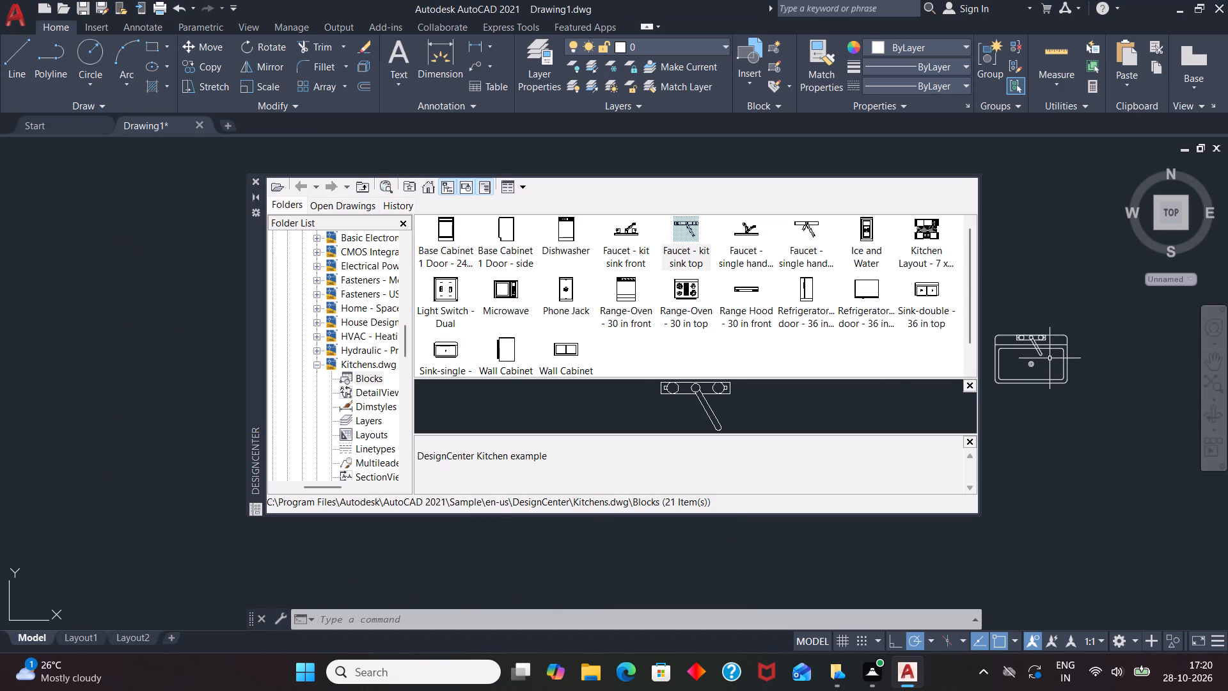
Insert the Bed - Queen block from the Home - Space Planner.dwg library south of the sink, outside the plan, and close DesignCenter.
scroll(1041, 294, down, 4)
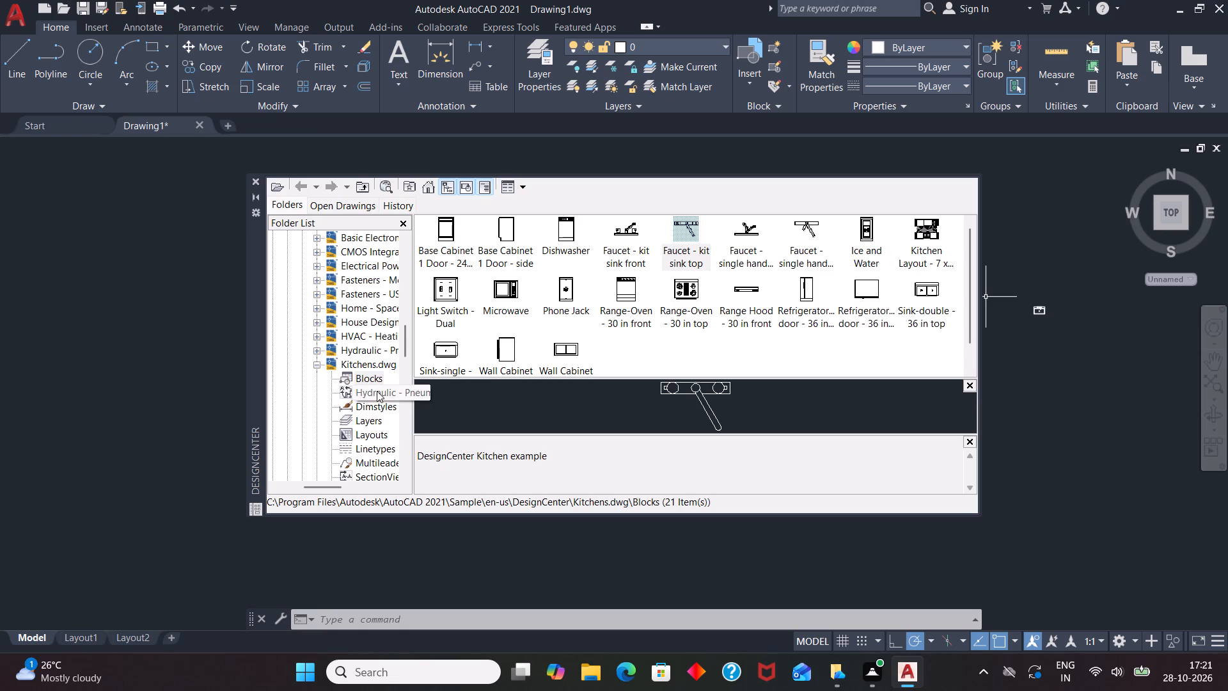
scroll(379, 393, down, 1)
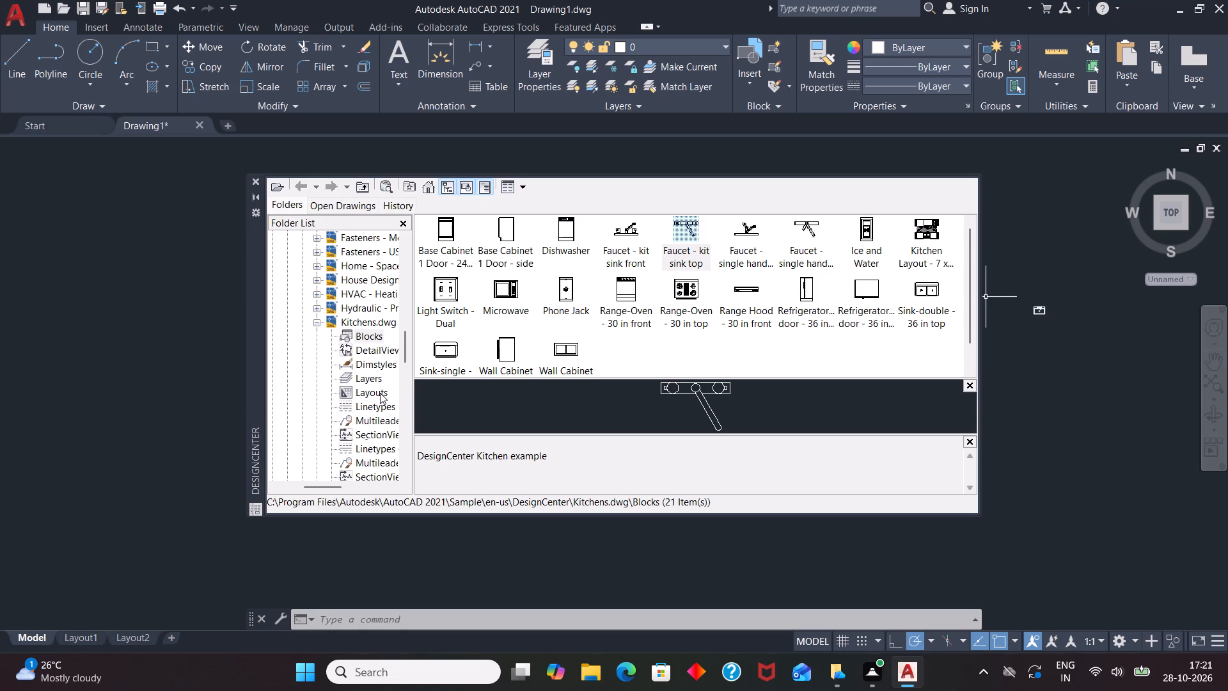
scroll(382, 397, down, 2)
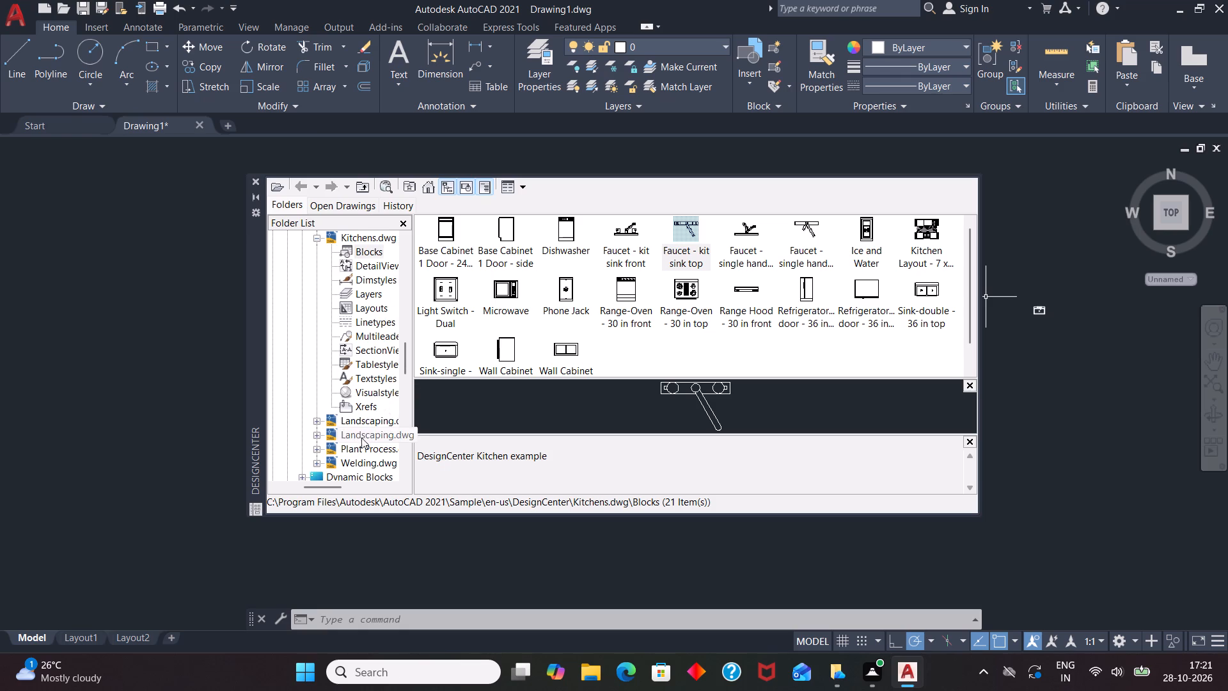
scroll(361, 442, down, 4)
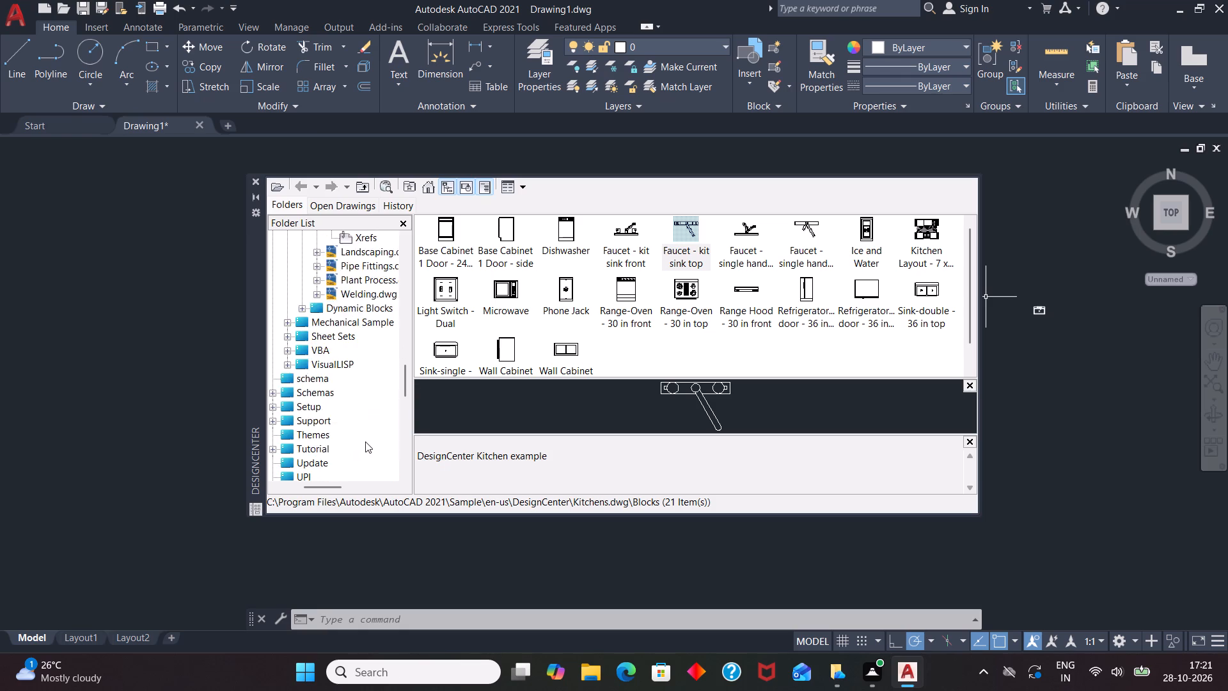
scroll(365, 441, up, 5)
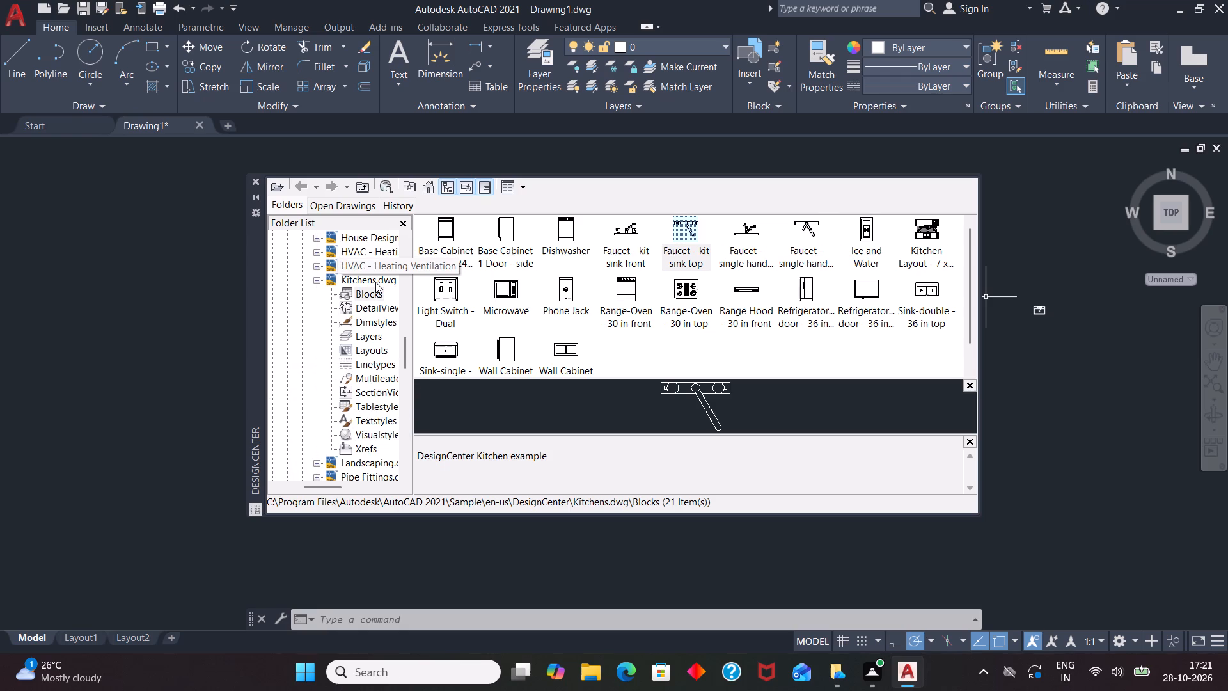
click(375, 282)
double_click(442, 229)
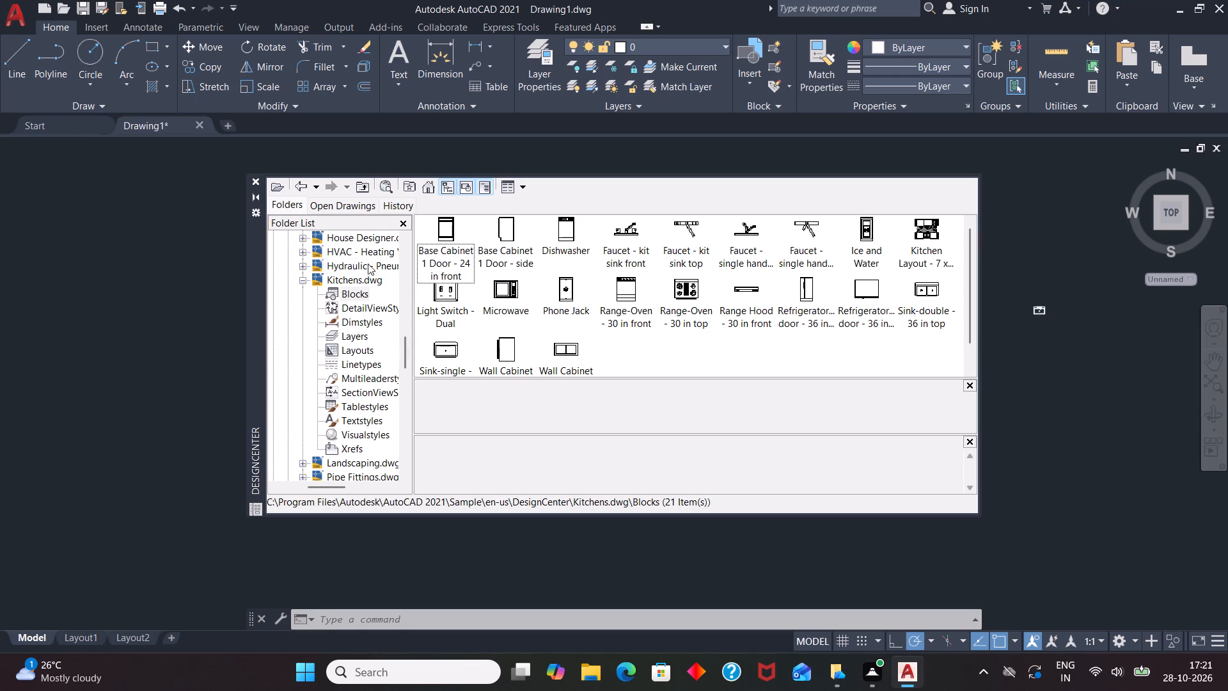
scroll(375, 314, up, 2)
click(369, 305)
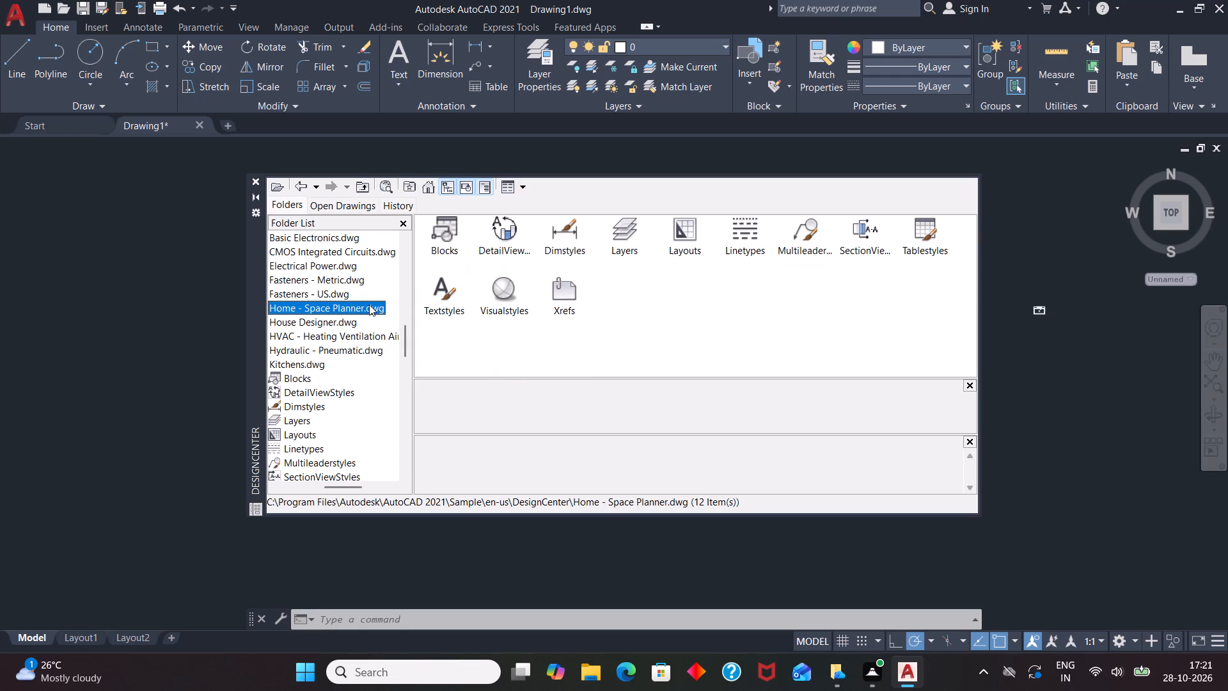
double_click(459, 239)
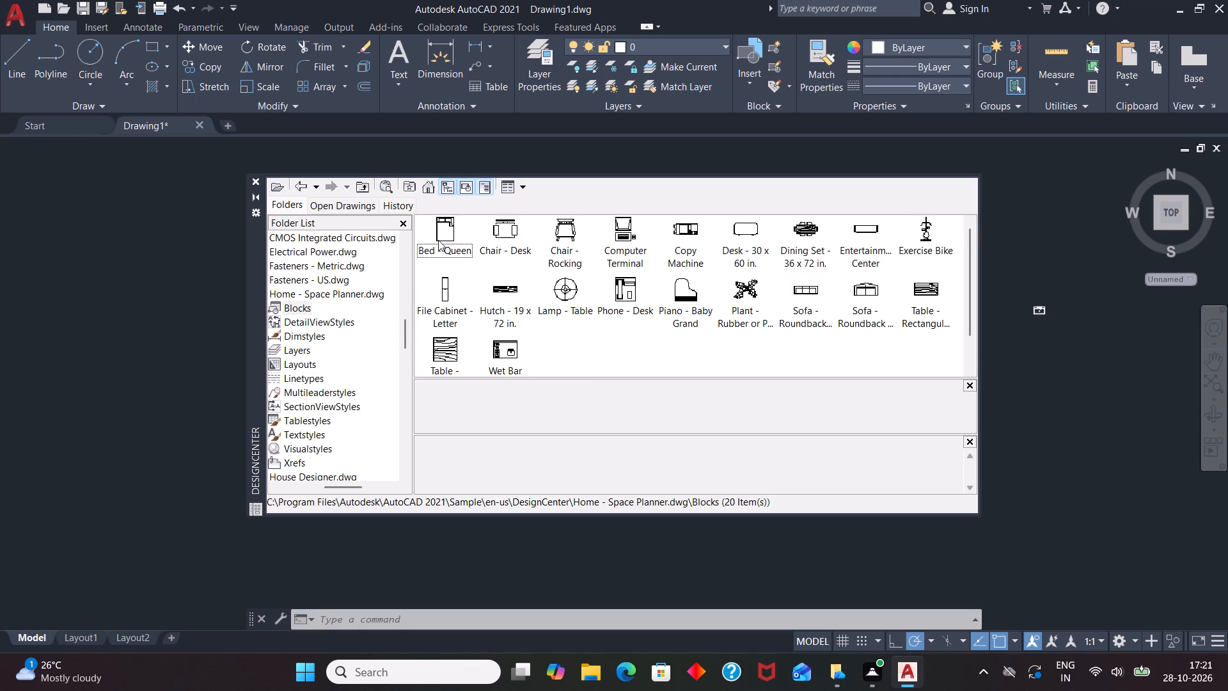
drag(438, 240, 1032, 384)
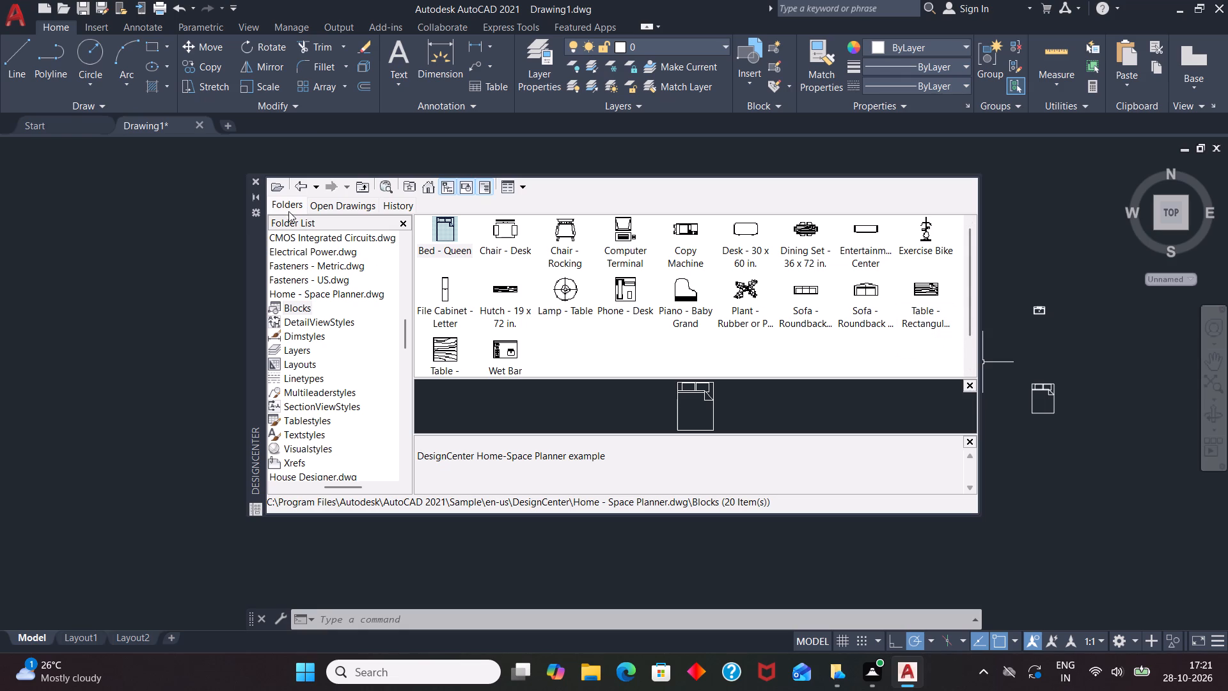
click(258, 185)
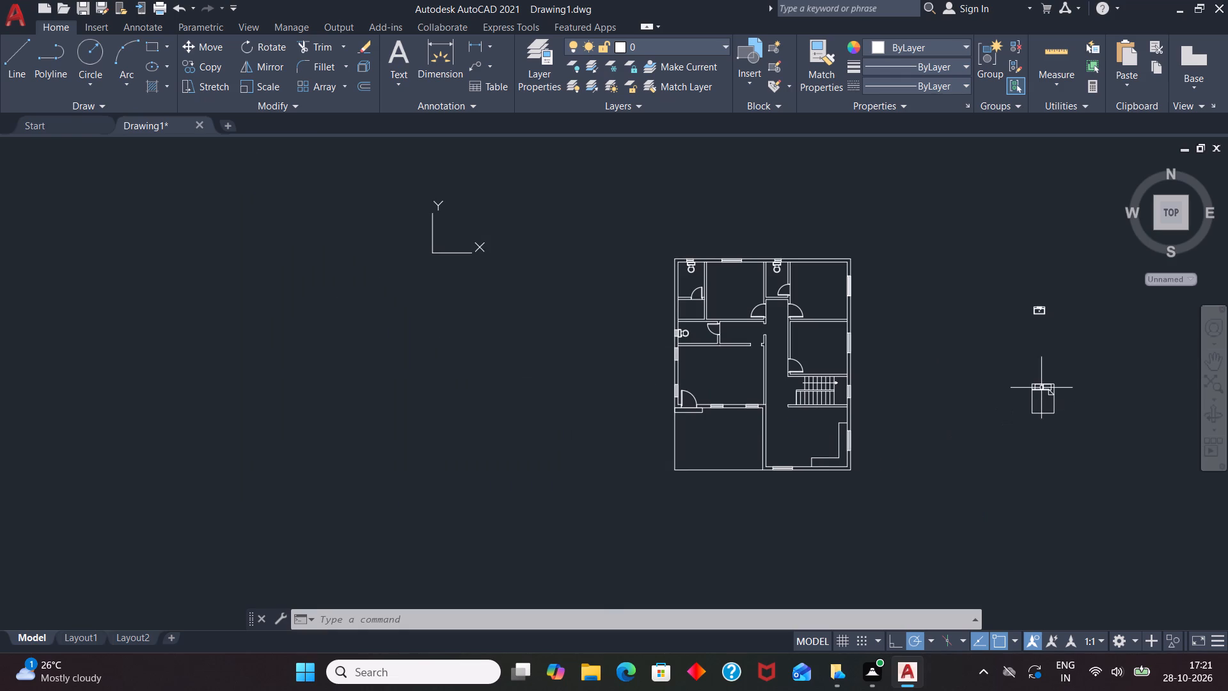
Copy the queen bed into the north-west bedroom, with its head against the north exterior wall below the window.
click(1041, 387)
scroll(1048, 381, up, 1)
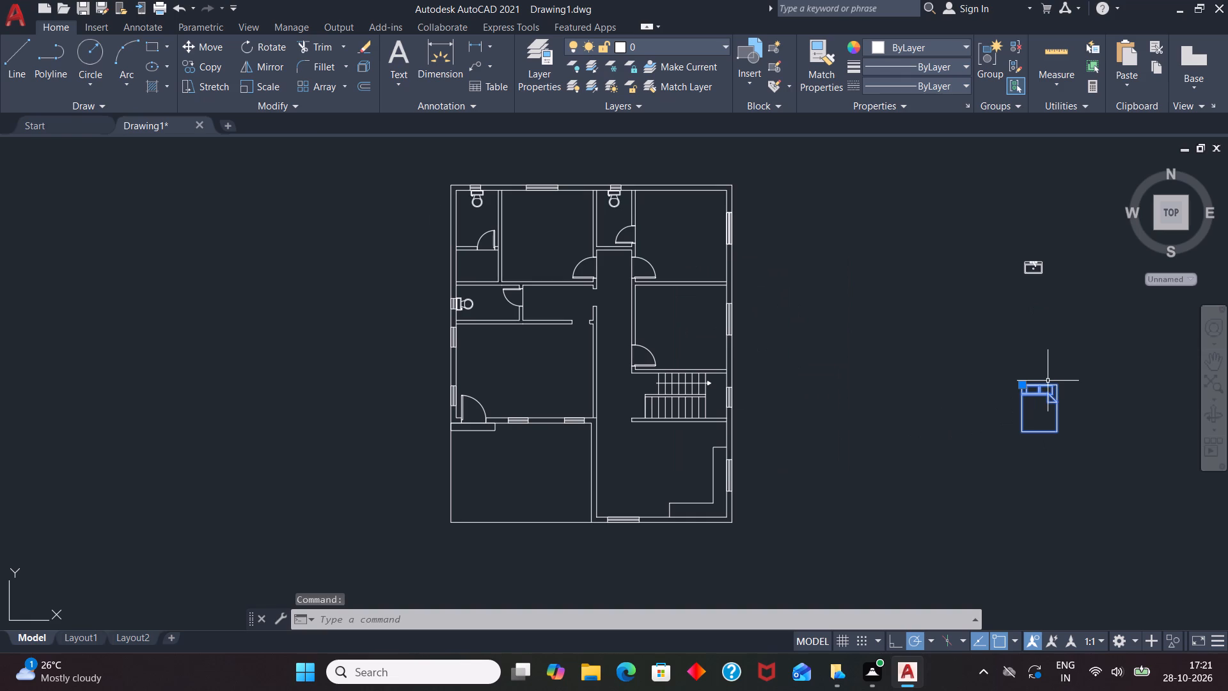
text(CO)
key(Return)
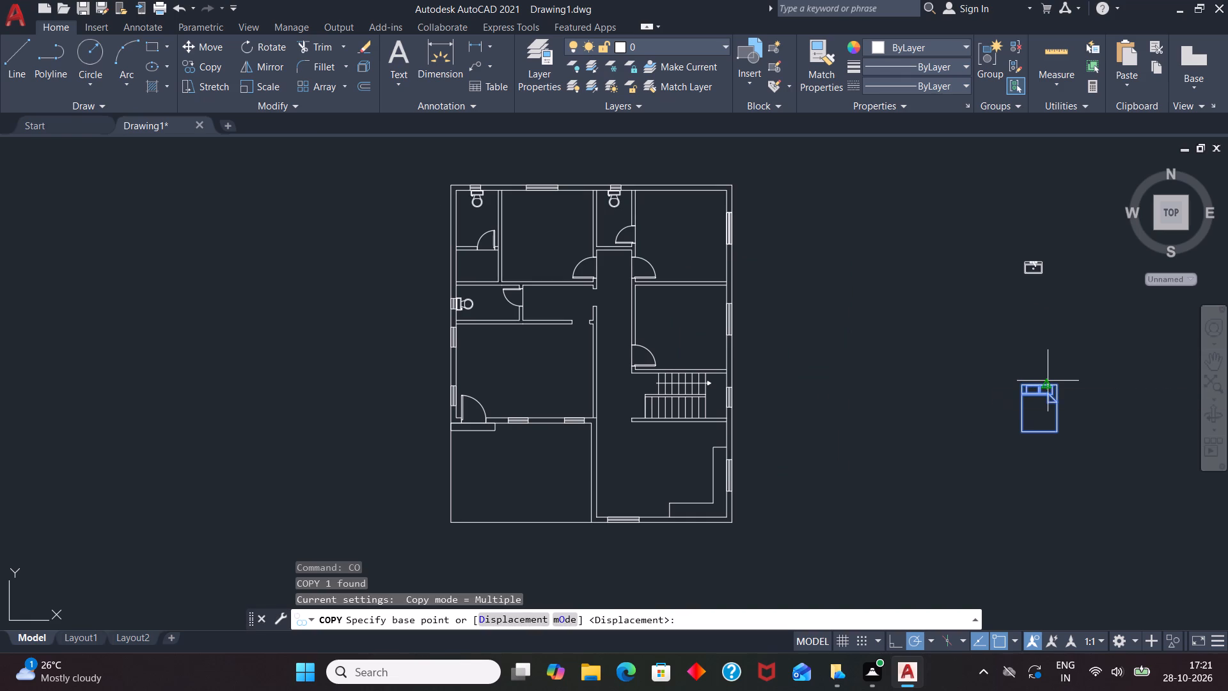
click(1054, 383)
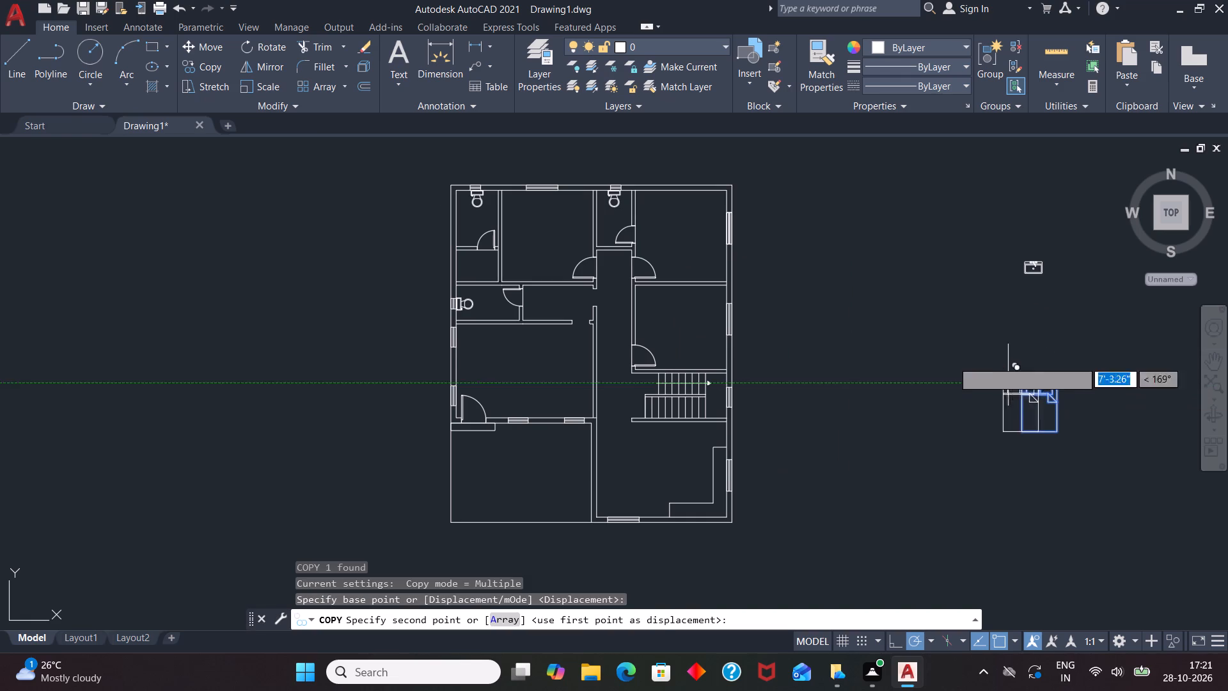
scroll(541, 150, up, 3)
scroll(571, 286, up, 2)
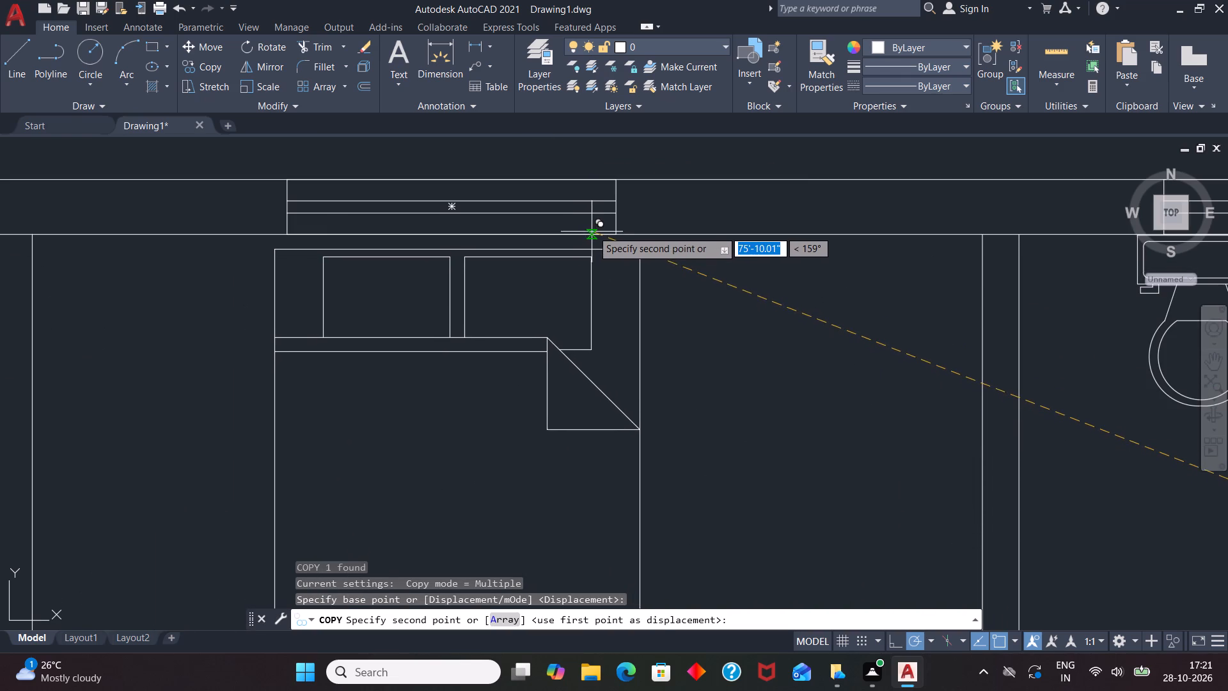
click(588, 224)
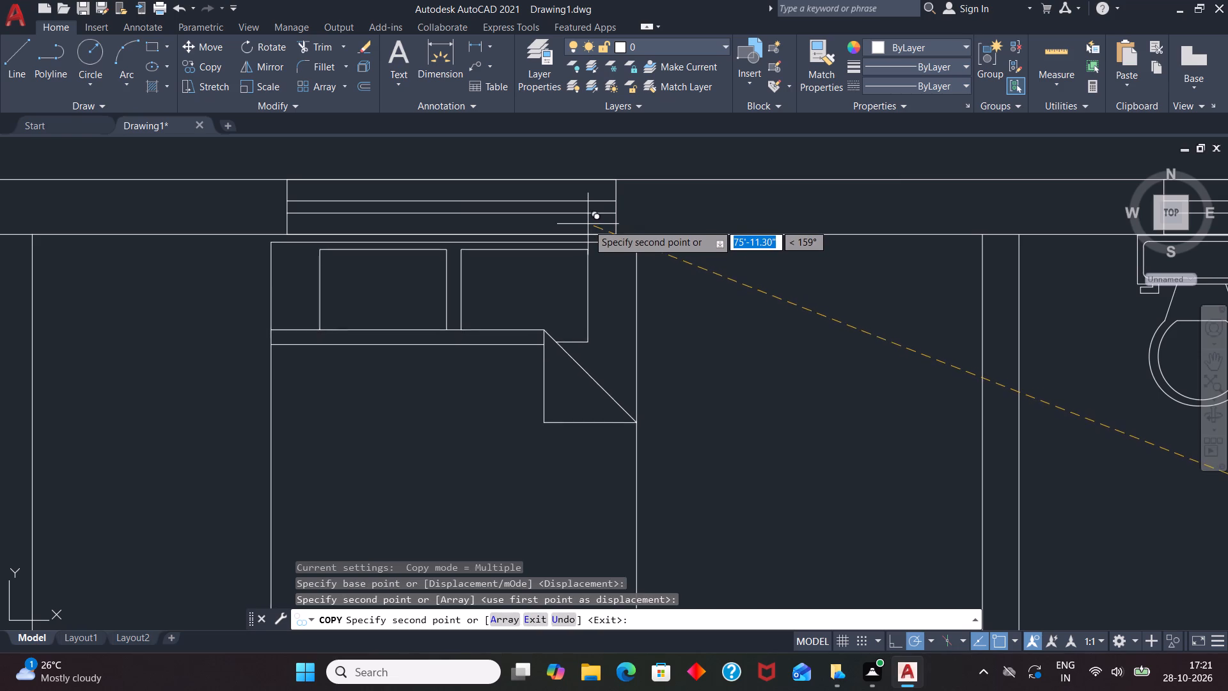
Place another copy of the bed in the north-east bedroom, with its head against the north exterior wall.
scroll(558, 246, down, 3)
scroll(917, 247, up, 1)
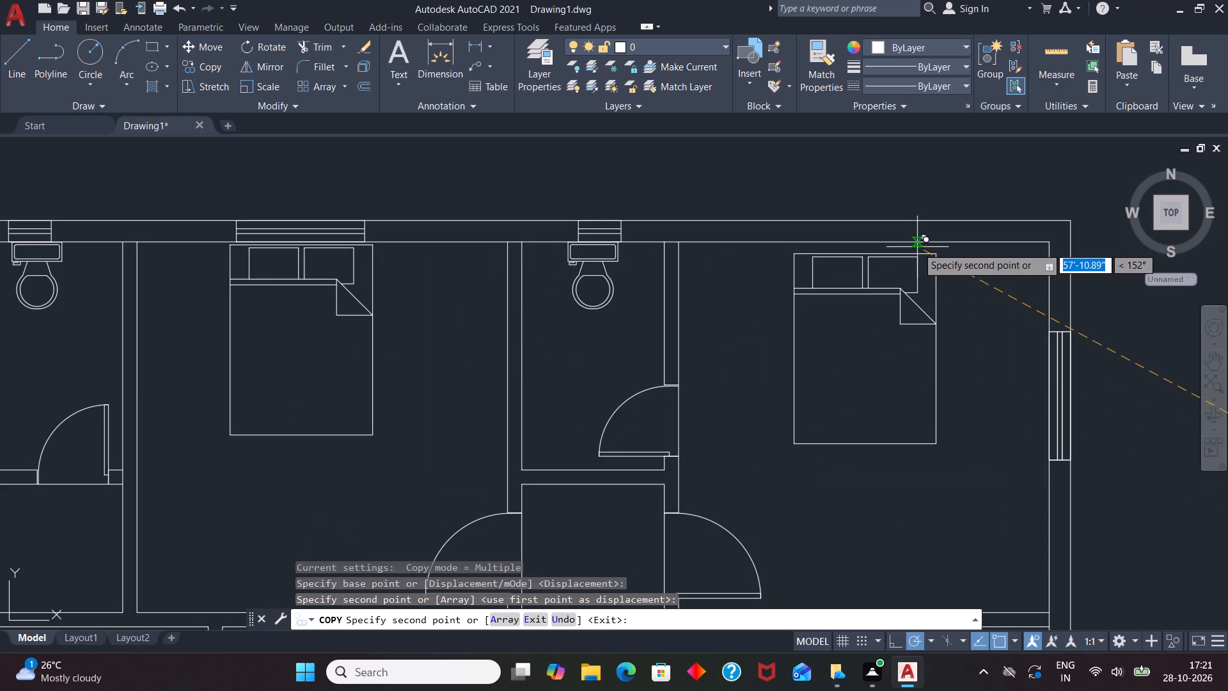
scroll(899, 240, up, 5)
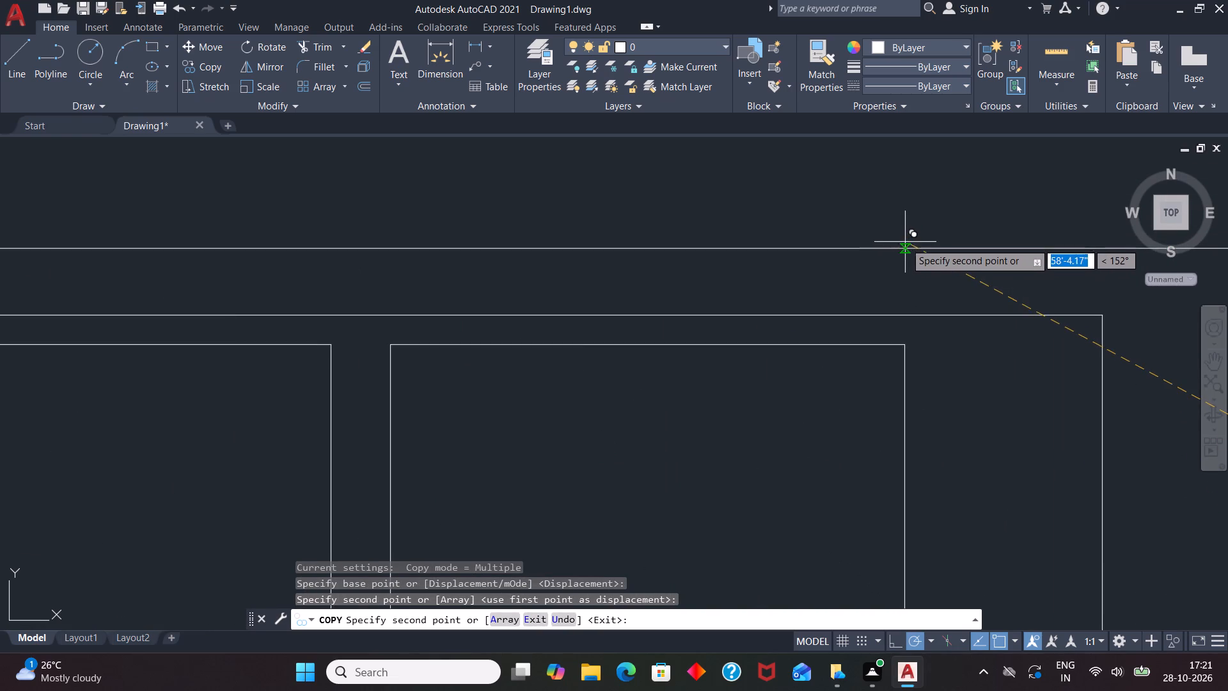
click(885, 191)
scroll(849, 251, down, 3)
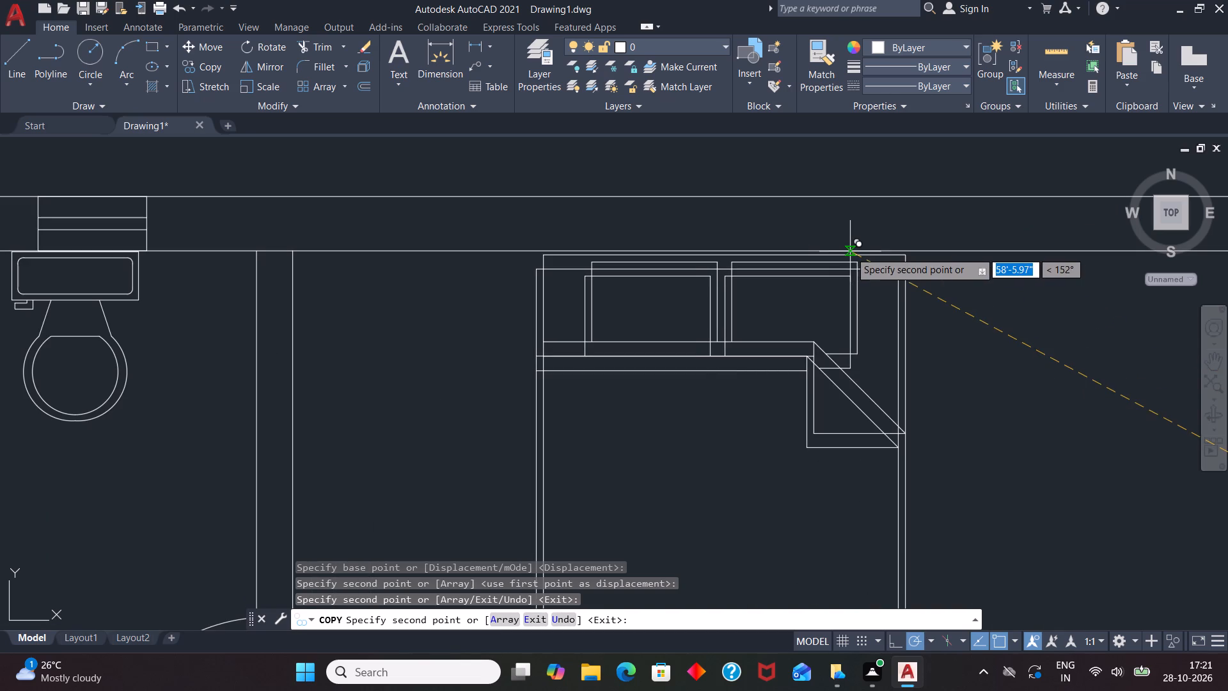
key(Escape)
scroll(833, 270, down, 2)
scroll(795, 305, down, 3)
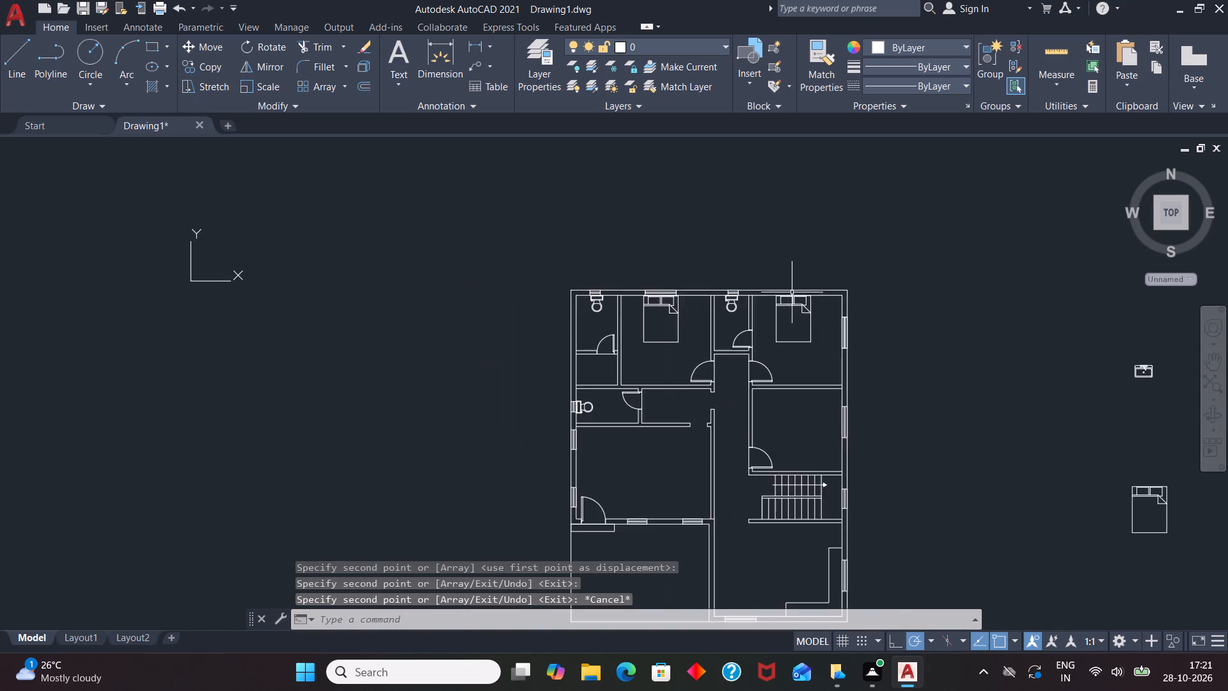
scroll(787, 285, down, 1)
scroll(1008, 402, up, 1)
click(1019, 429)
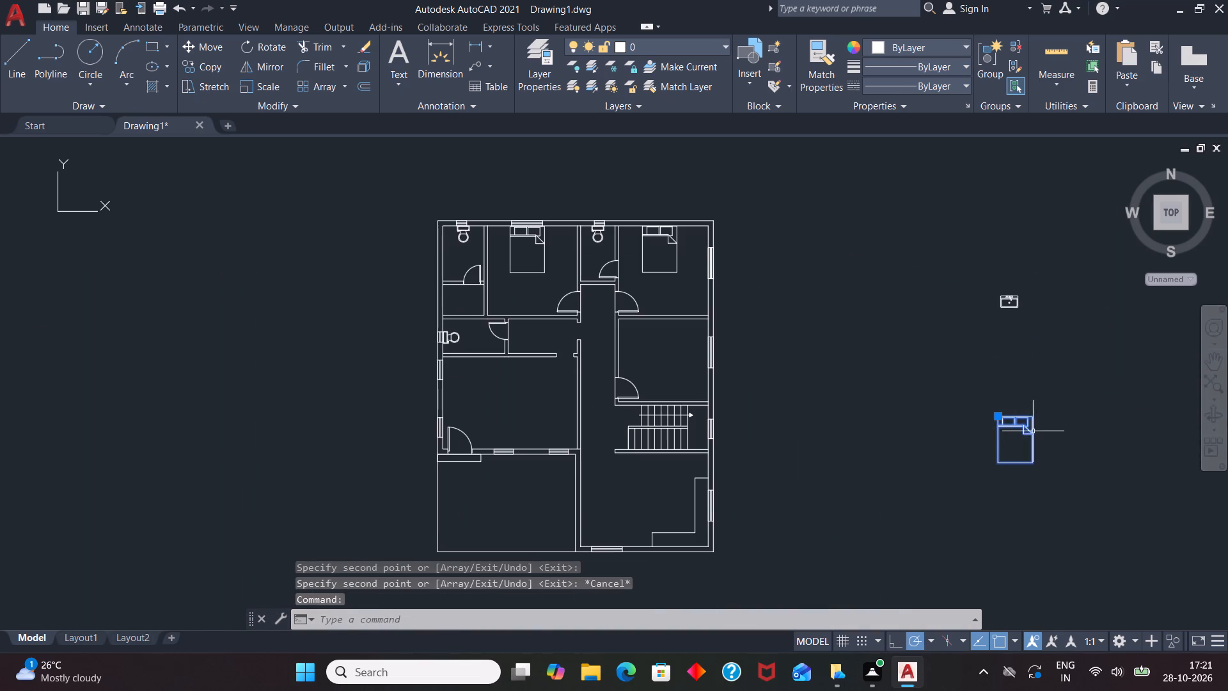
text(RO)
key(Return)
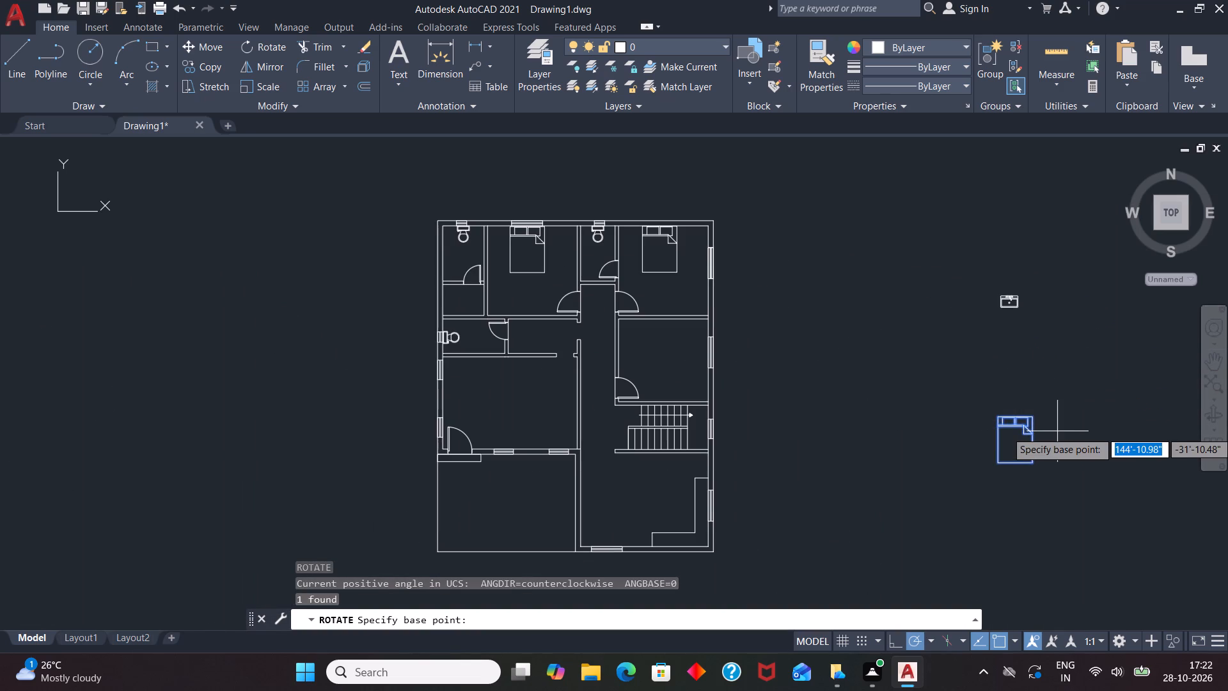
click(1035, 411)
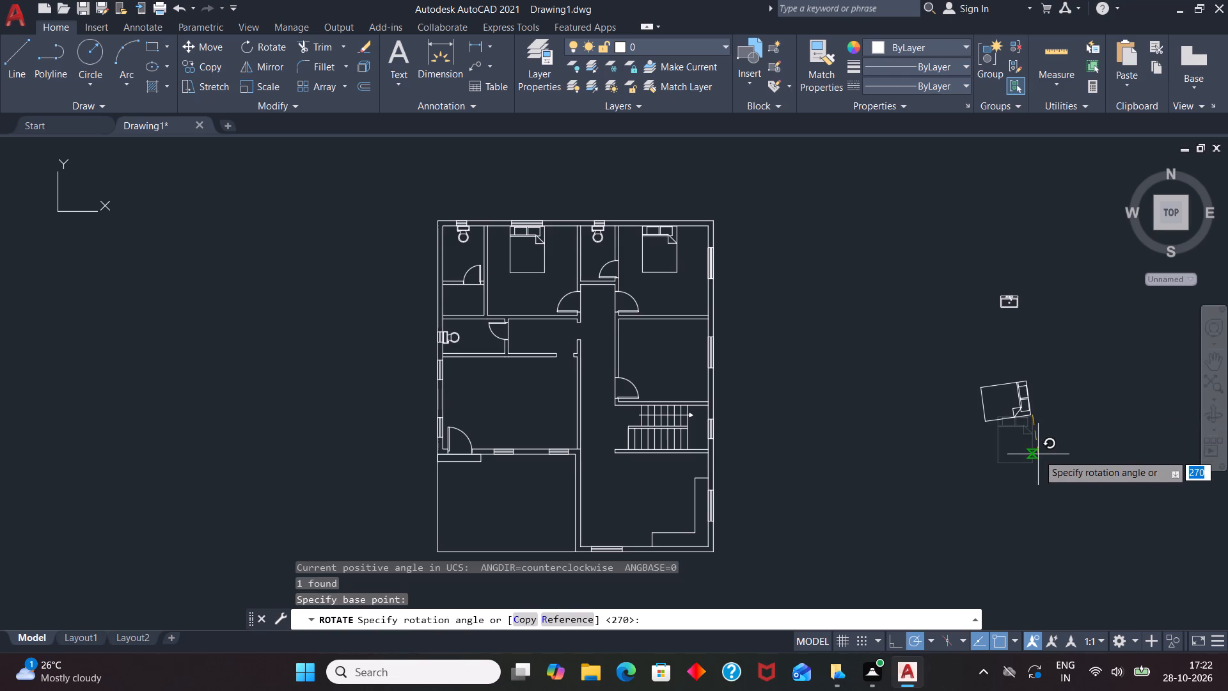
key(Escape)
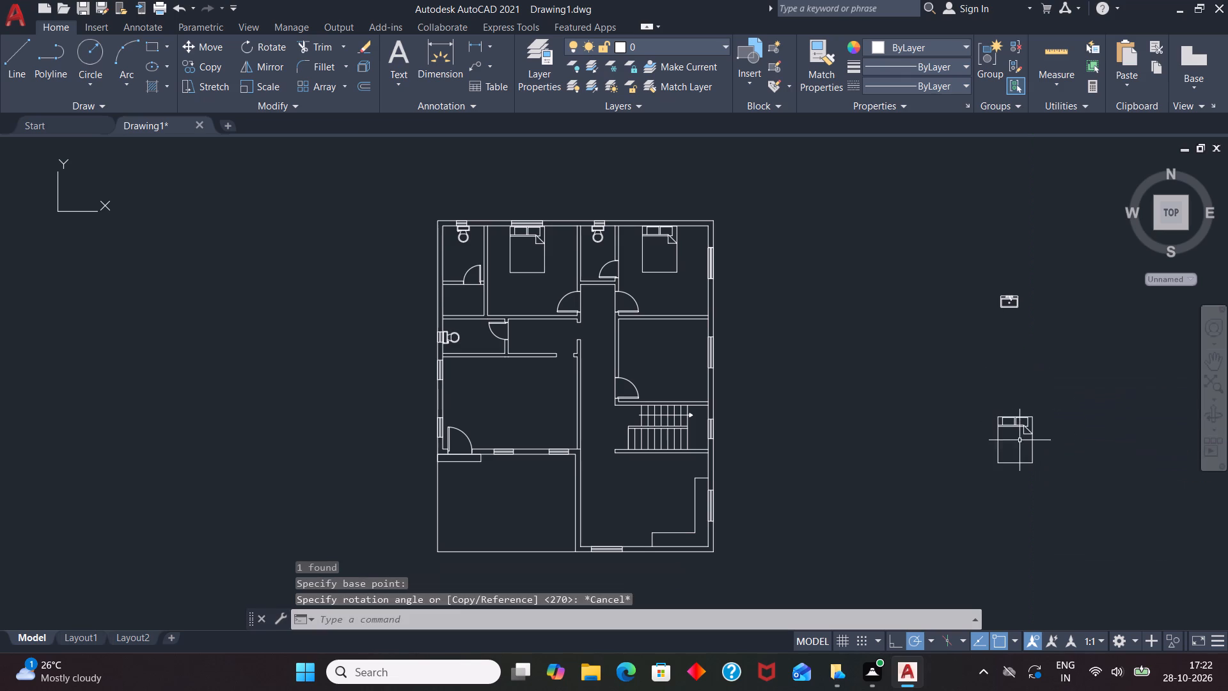
Move the original bed into the east bedroom above the staircase, with its head against that room's north wall.
click(1021, 426)
key(m)
key(Return)
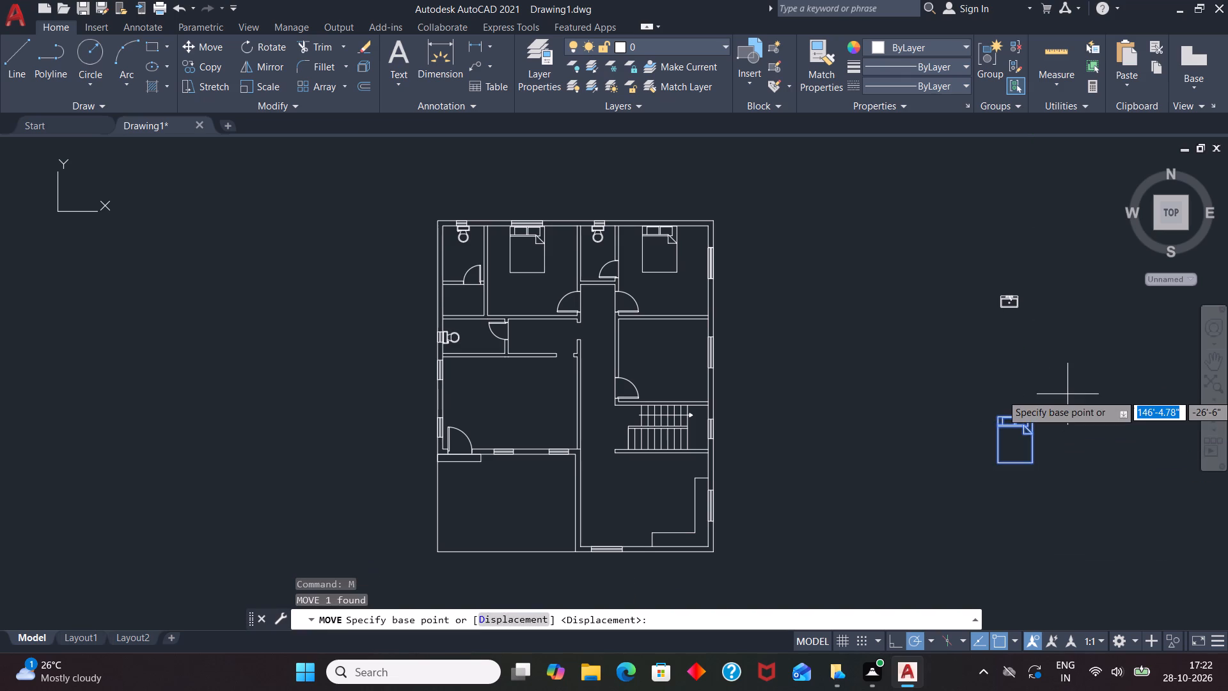
click(1039, 417)
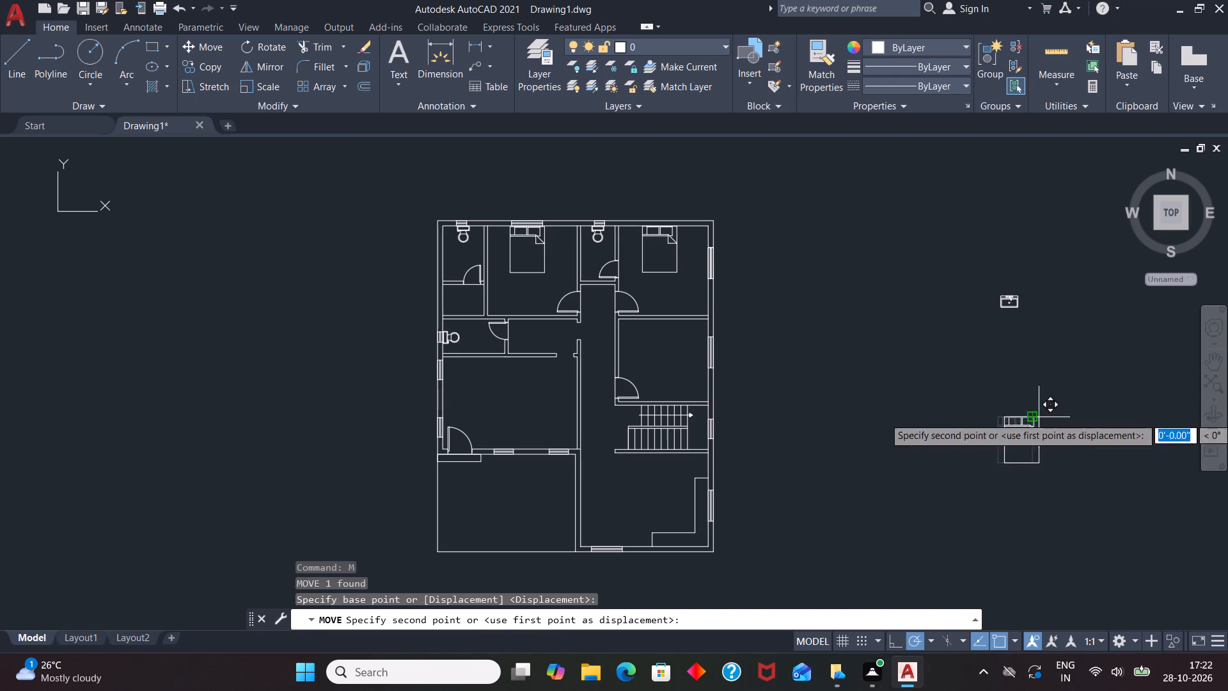
scroll(672, 306, up, 4)
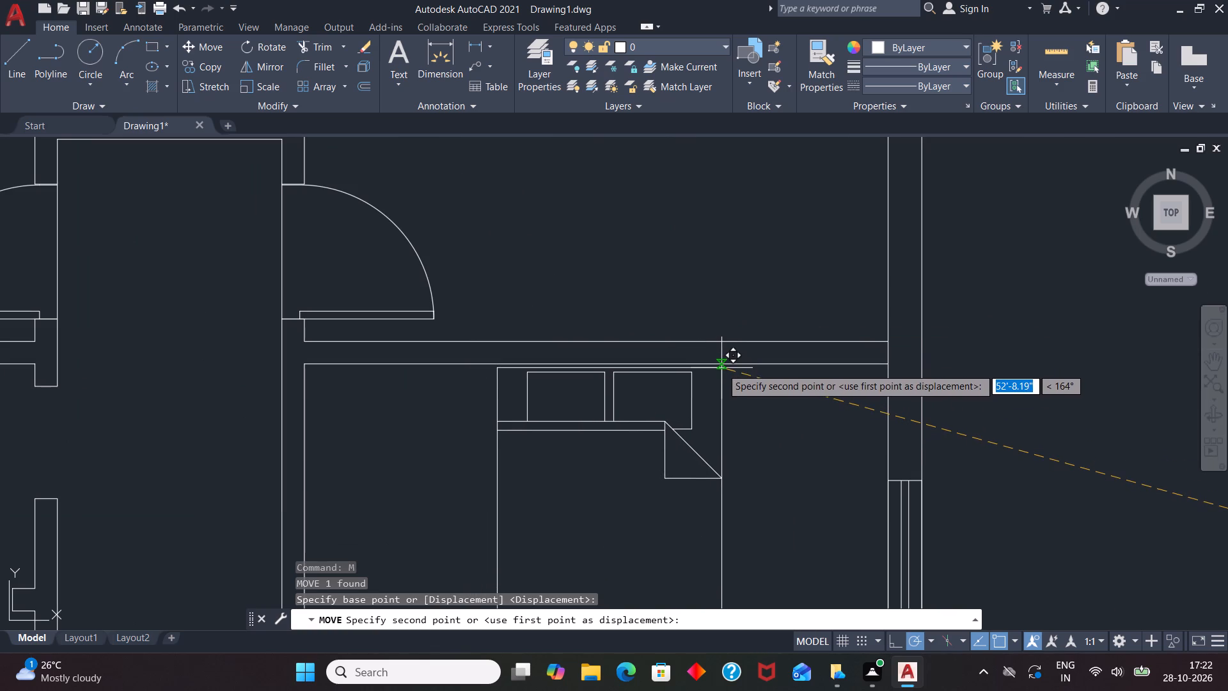
click(721, 368)
Group the sink and faucet outside the plan into one object.
scroll(819, 322, down, 3)
scroll(773, 390, down, 1)
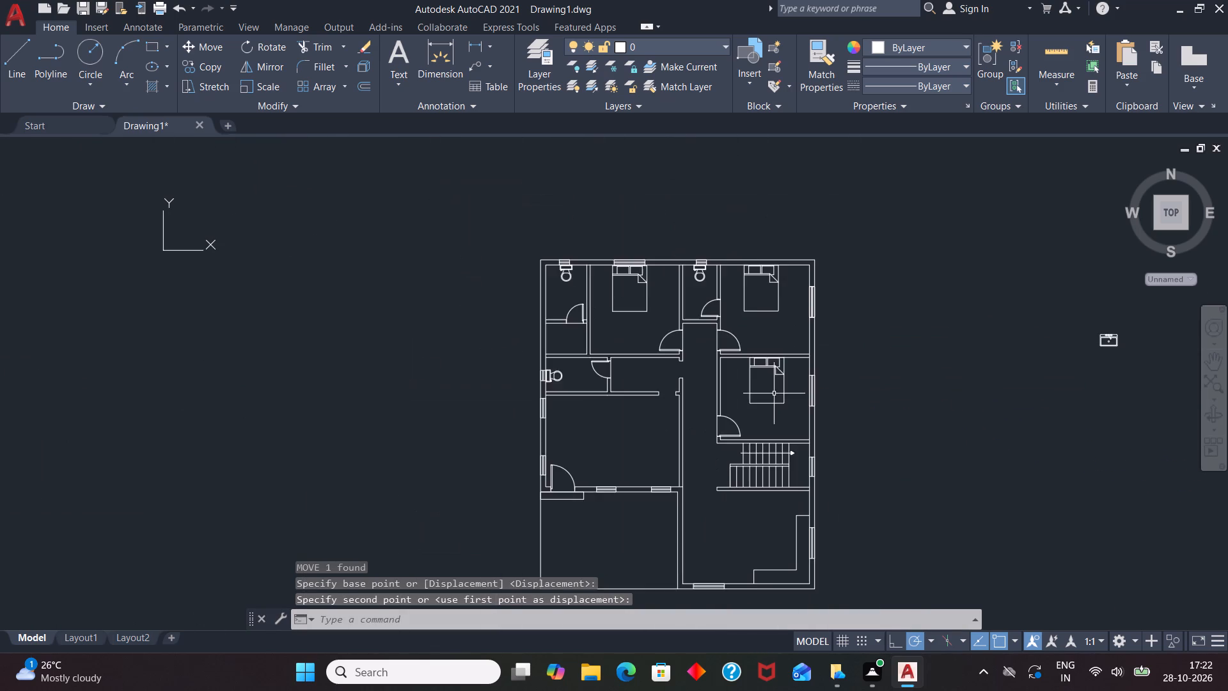
scroll(779, 345, down, 1)
scroll(1004, 351, up, 1)
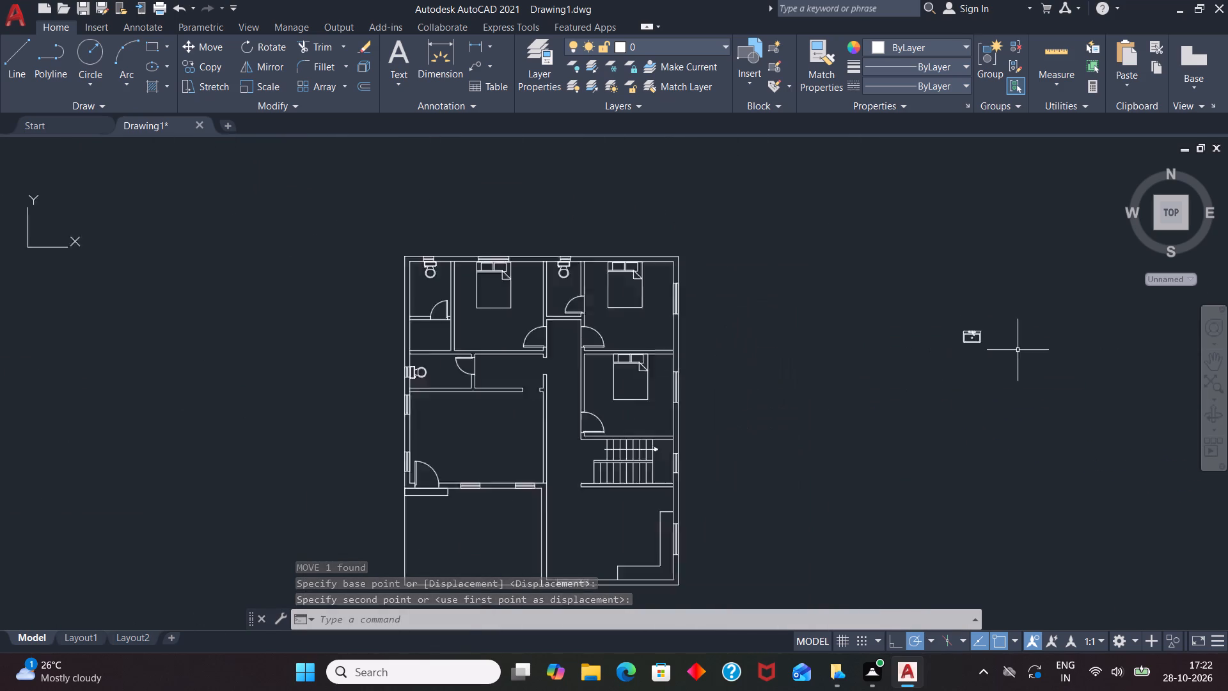
scroll(1018, 350, up, 1)
scroll(949, 321, up, 1)
click(943, 321)
click(952, 326)
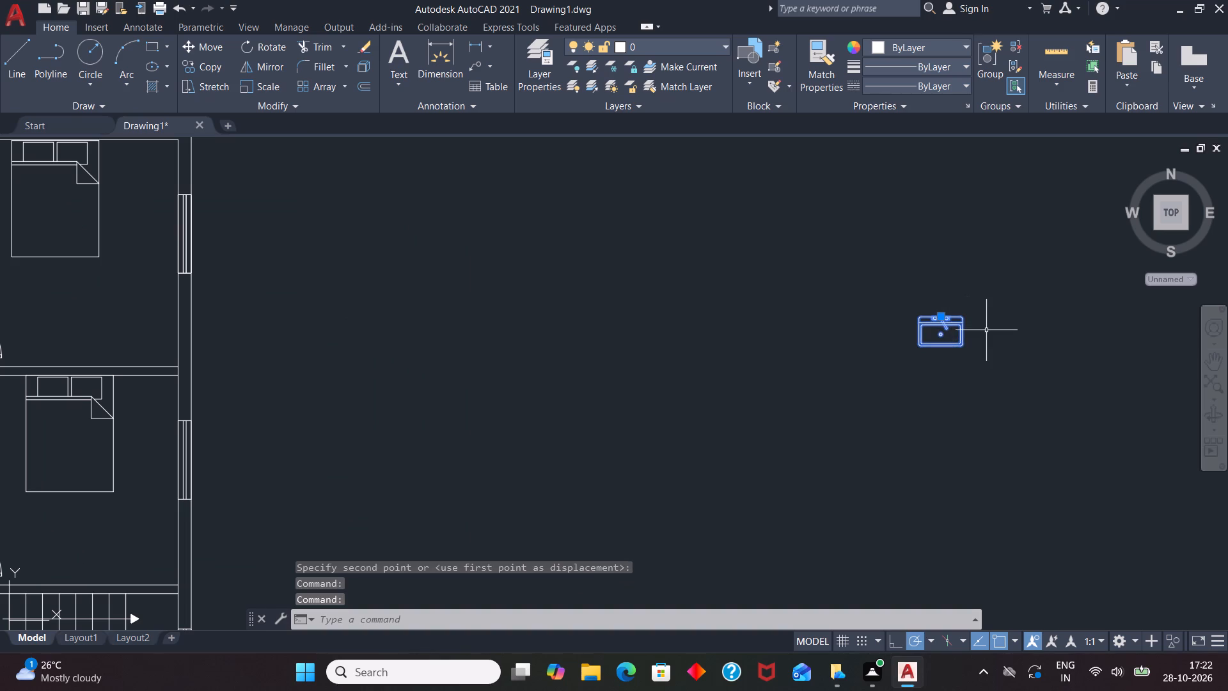
key(g)
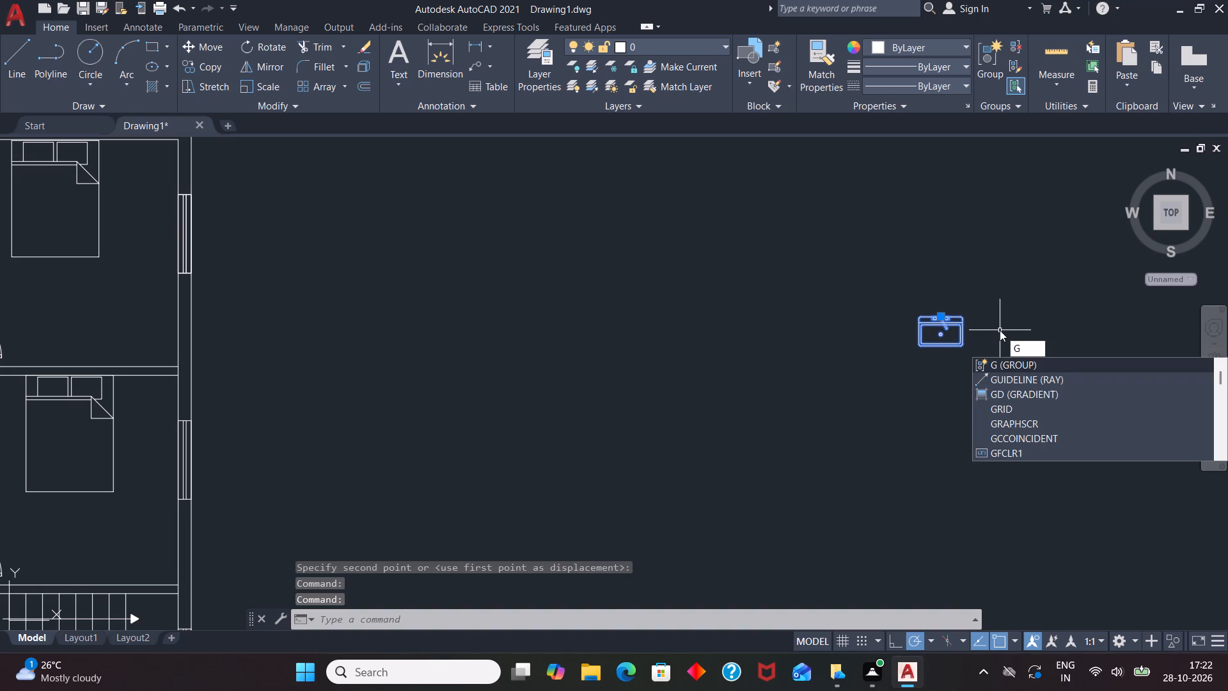
key(Return)
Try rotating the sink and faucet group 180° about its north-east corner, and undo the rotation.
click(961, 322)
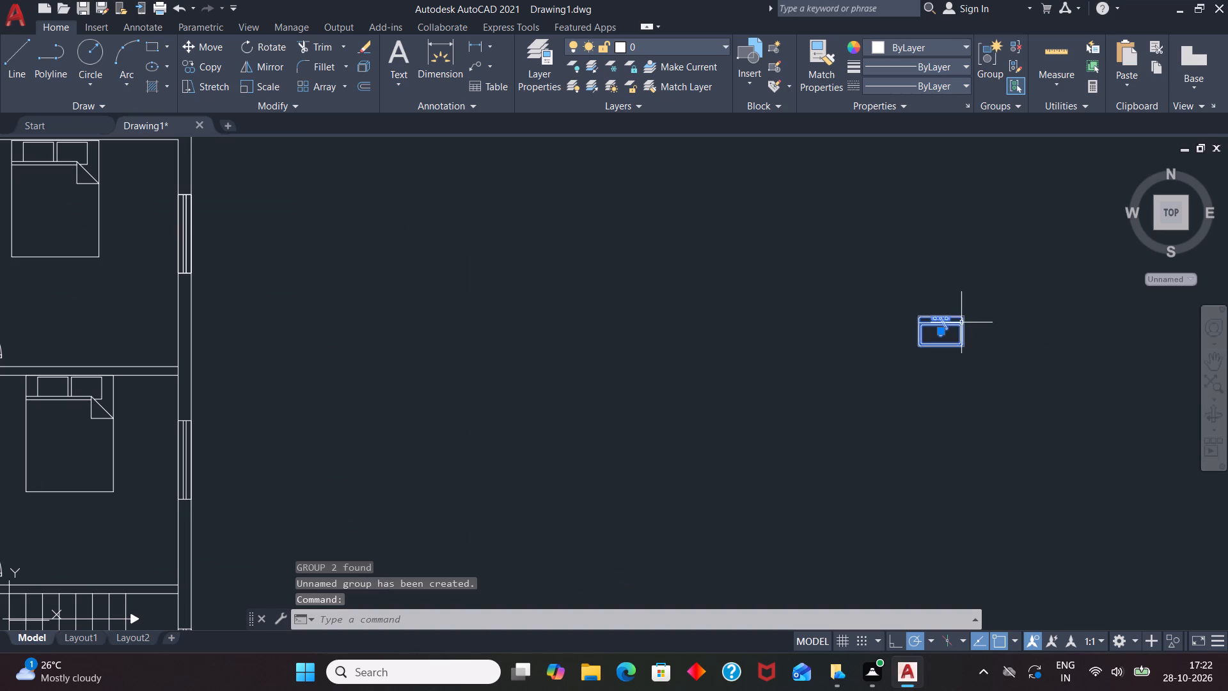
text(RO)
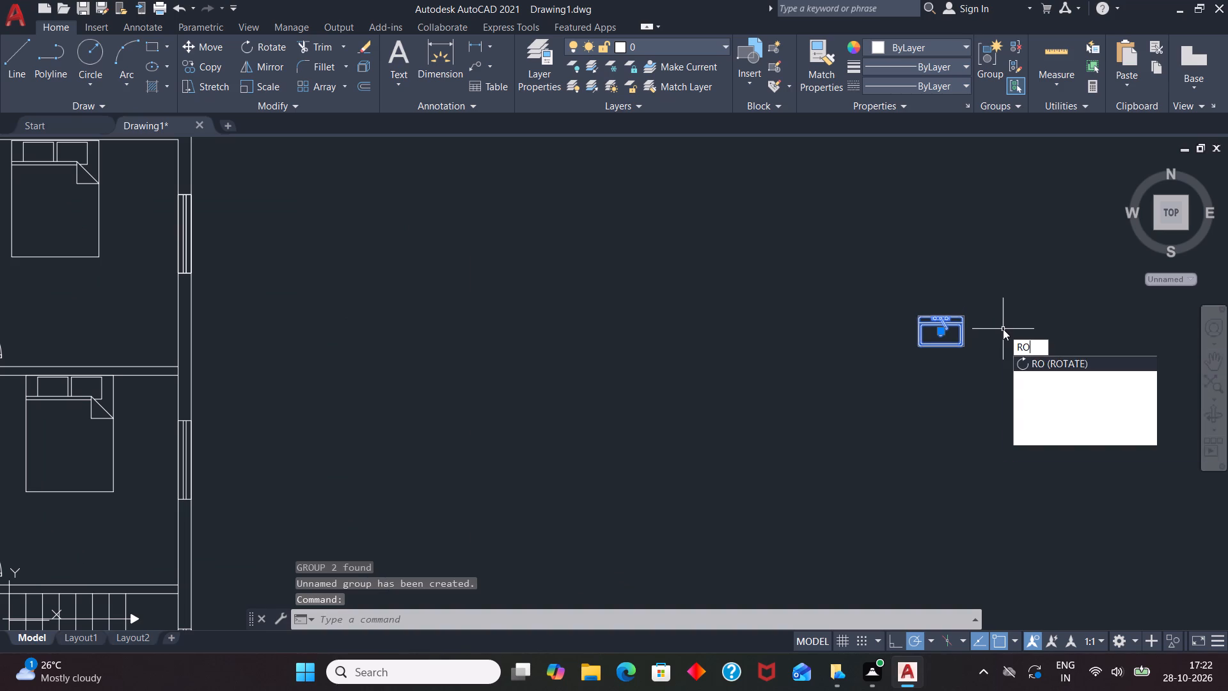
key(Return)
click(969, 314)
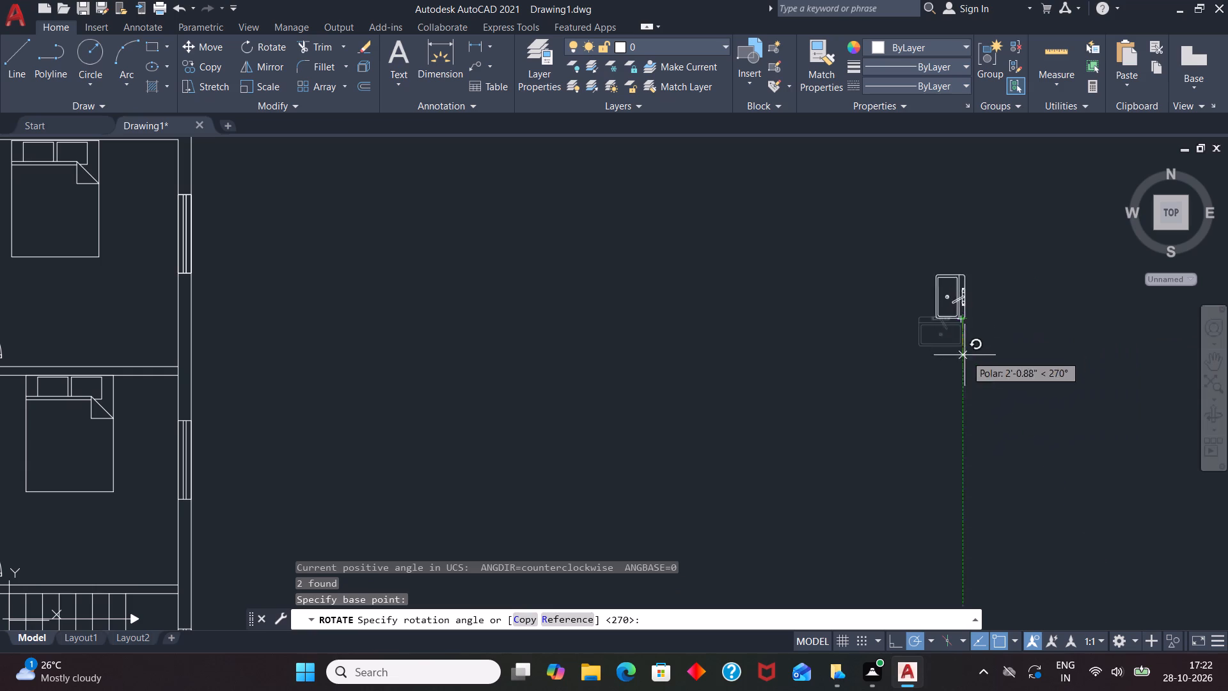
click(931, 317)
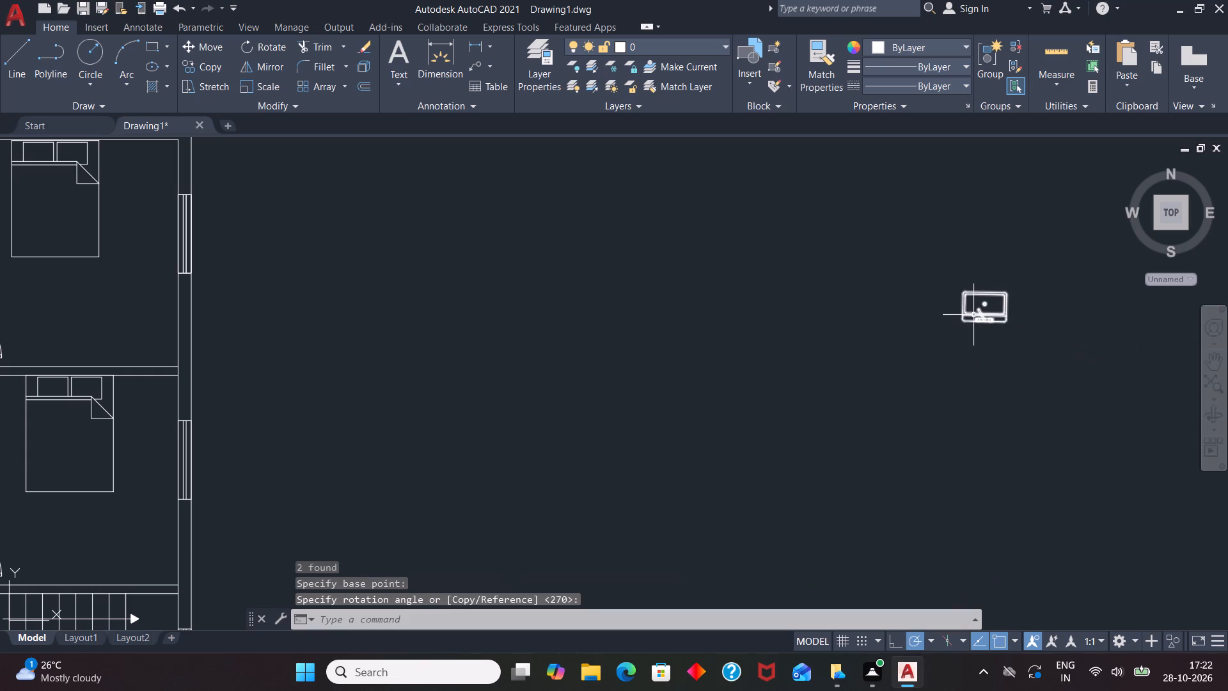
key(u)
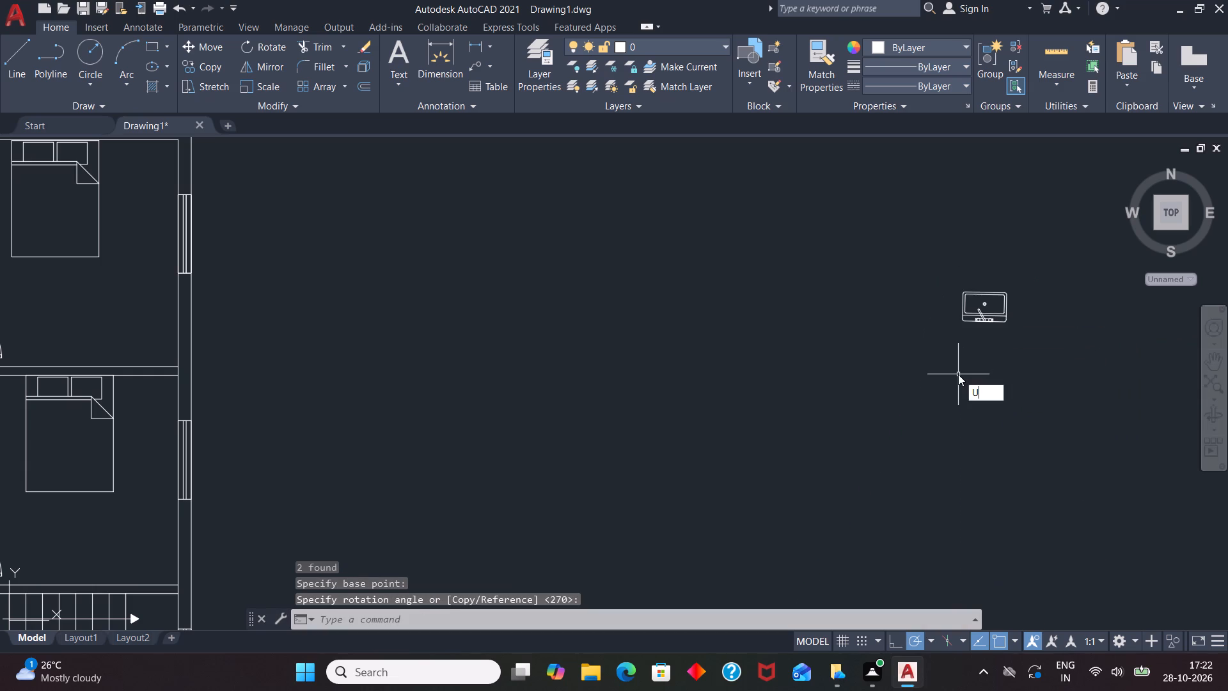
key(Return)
Rotate the sink and faucet group 180° about a point on its rear edge using Ortho, and restore polar tracking.
click(949, 319)
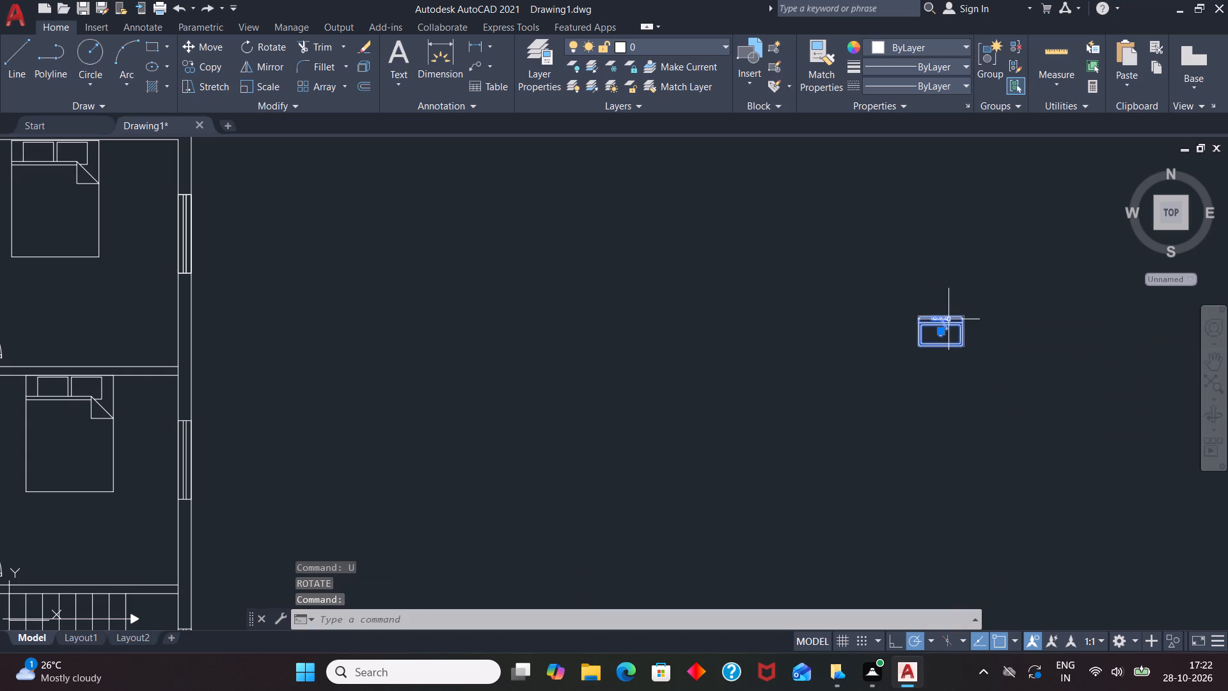
text(RO)
key(Return)
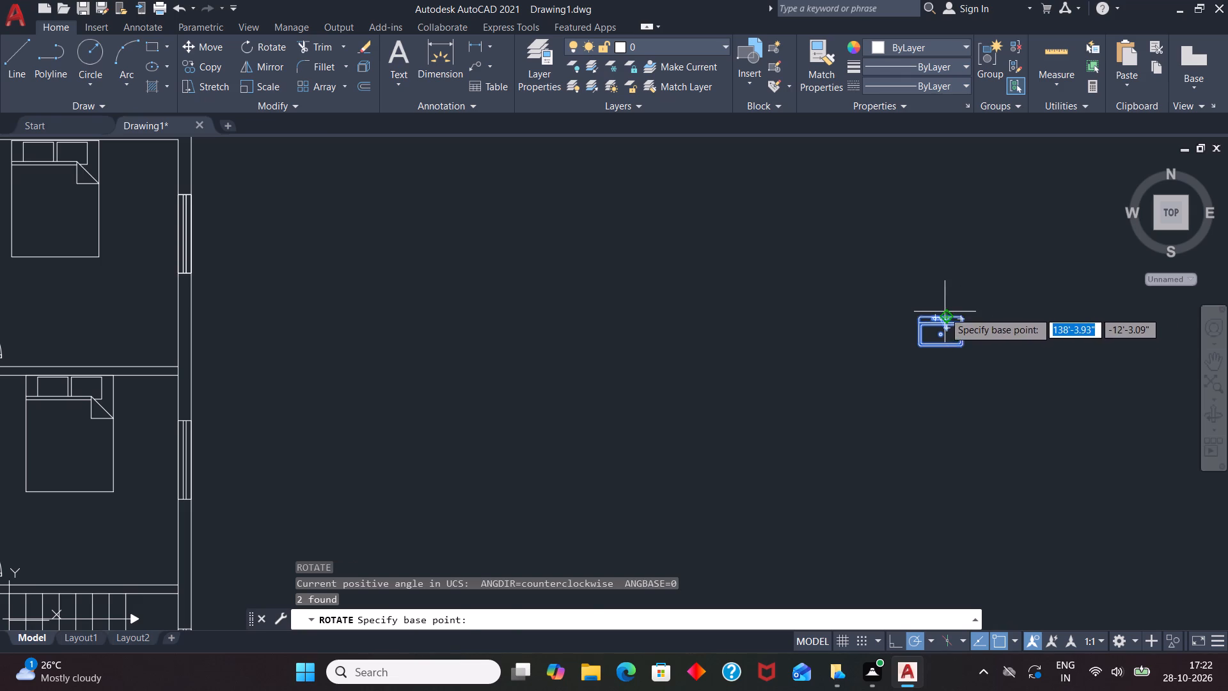
click(944, 312)
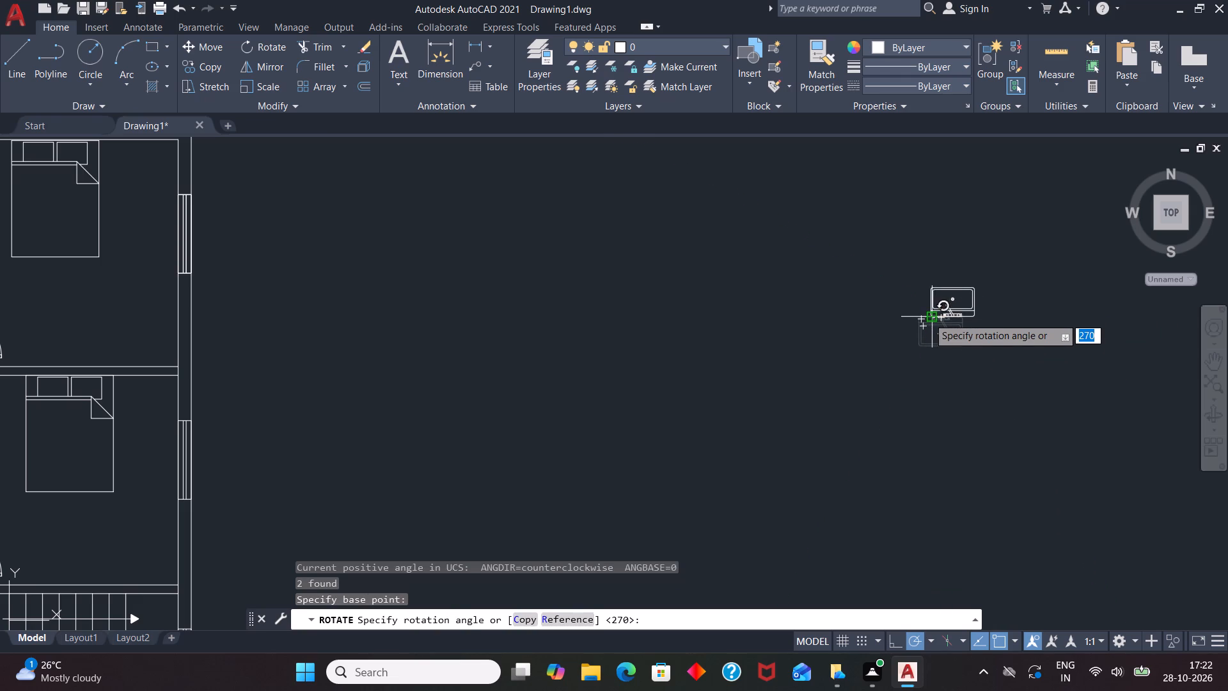
scroll(925, 317, up, 1)
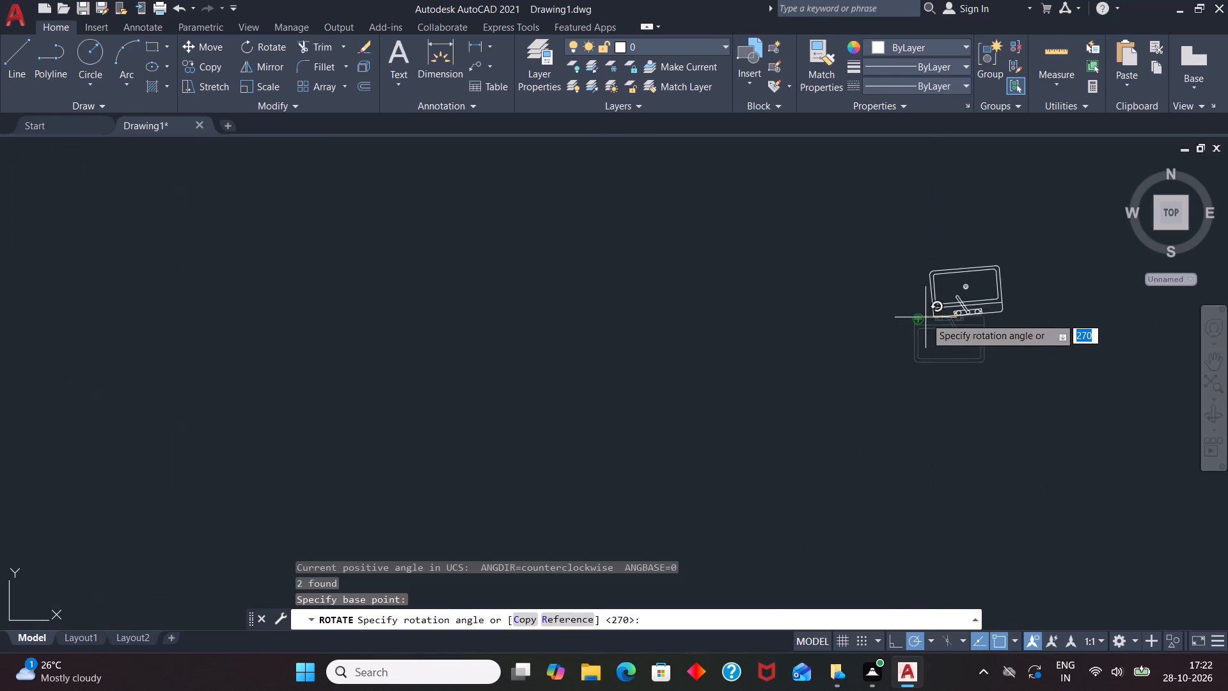
click(899, 646)
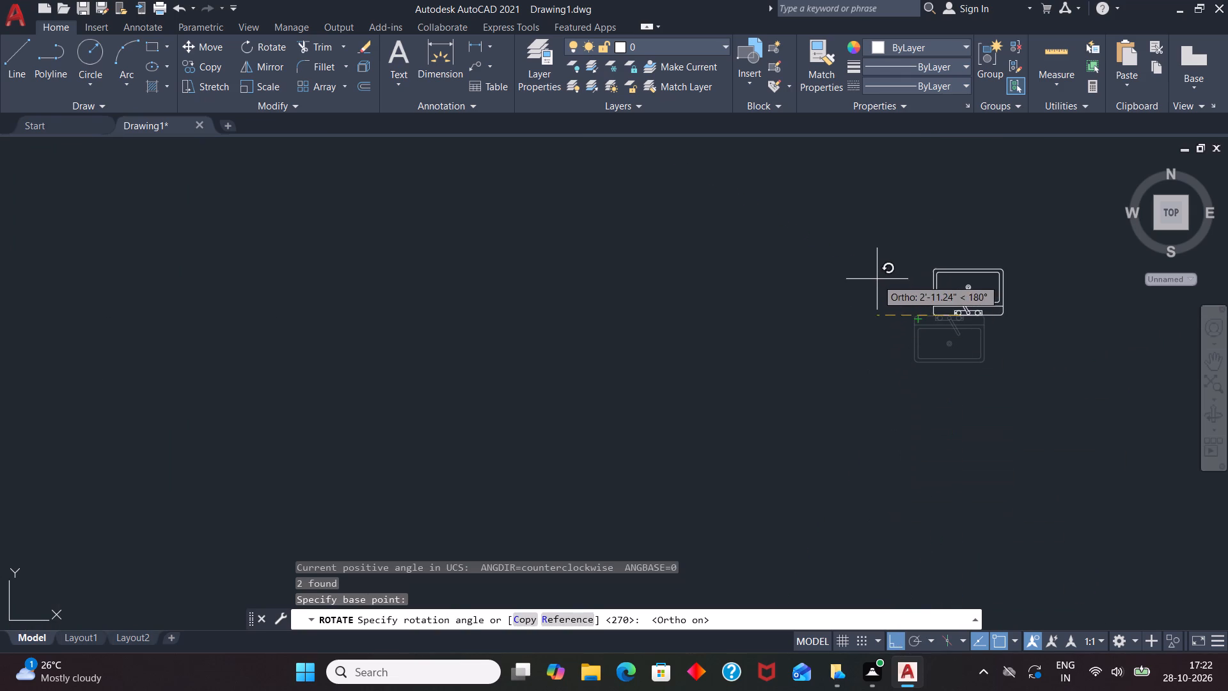
click(877, 287)
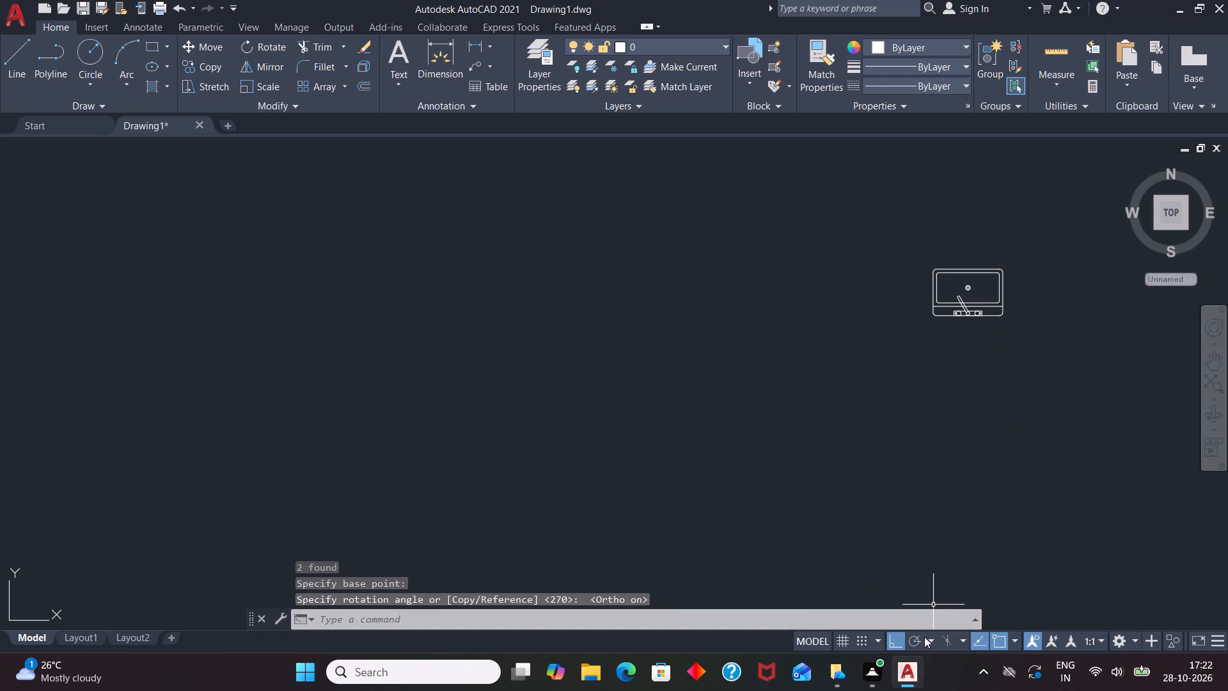
click(915, 640)
Move the sink and faucet group onto the kitchen counter's south leg, with the faucet side against the south wall.
click(979, 310)
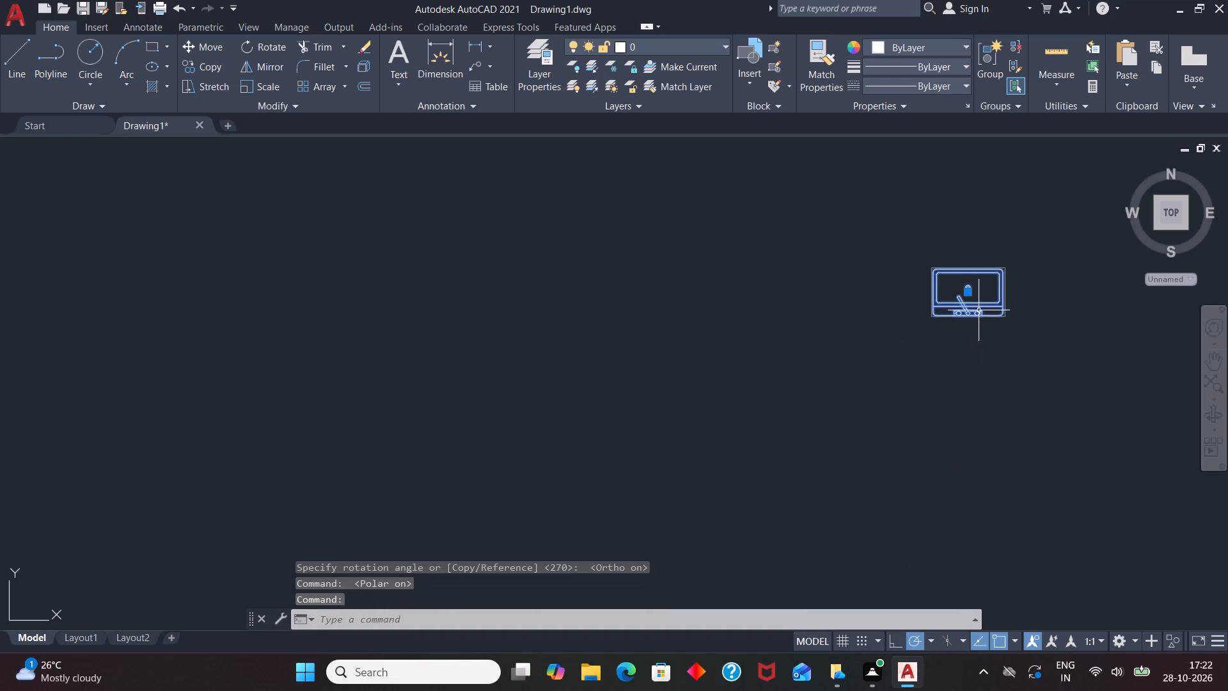
scroll(1037, 361, down, 2)
scroll(718, 340, down, 1)
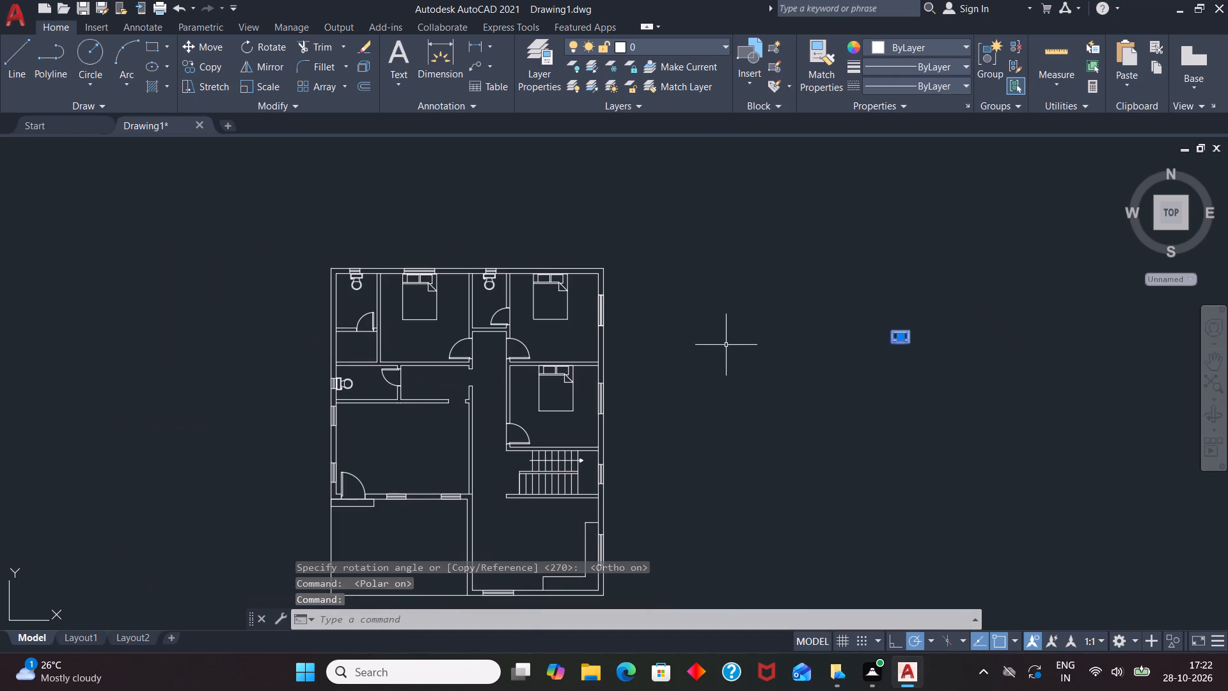
scroll(792, 353, down, 1)
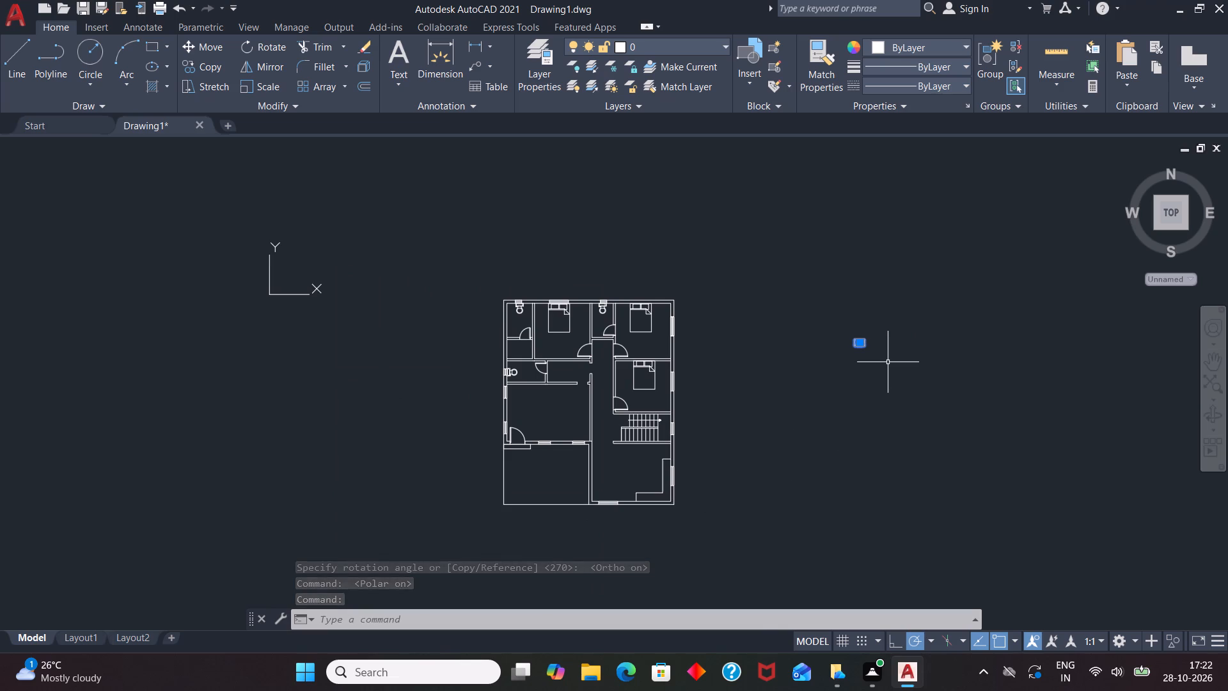
key(m)
key(Return)
click(869, 333)
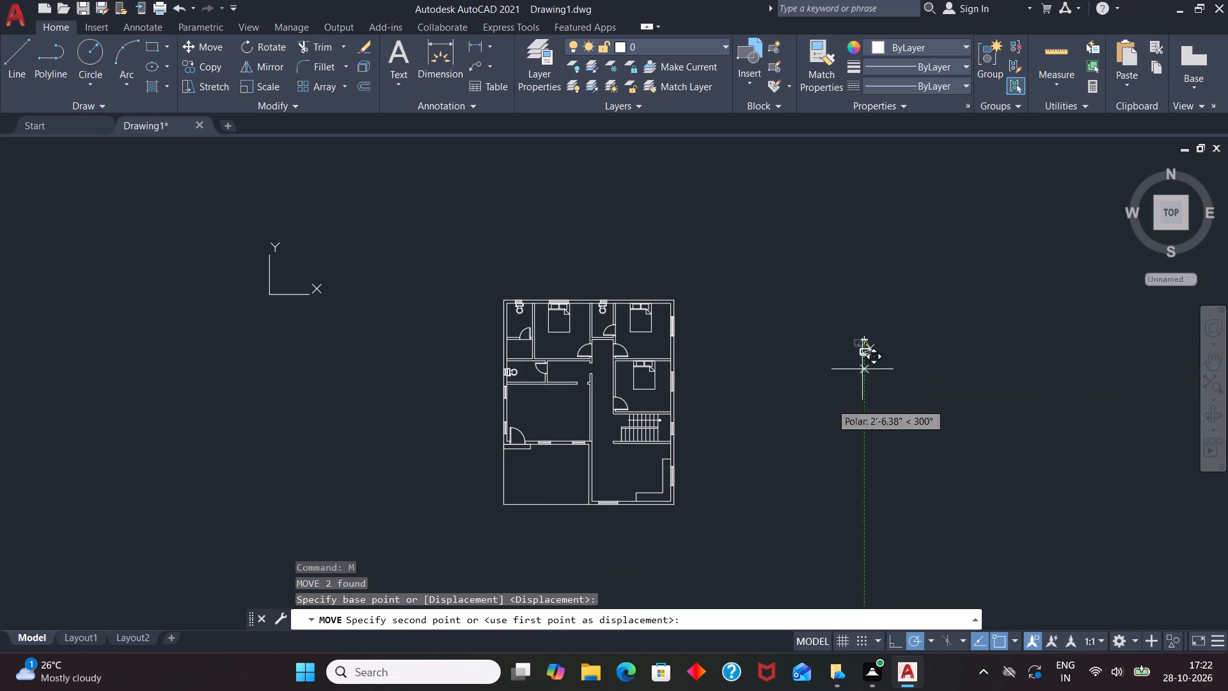
scroll(645, 493, up, 5)
scroll(705, 425, down, 1)
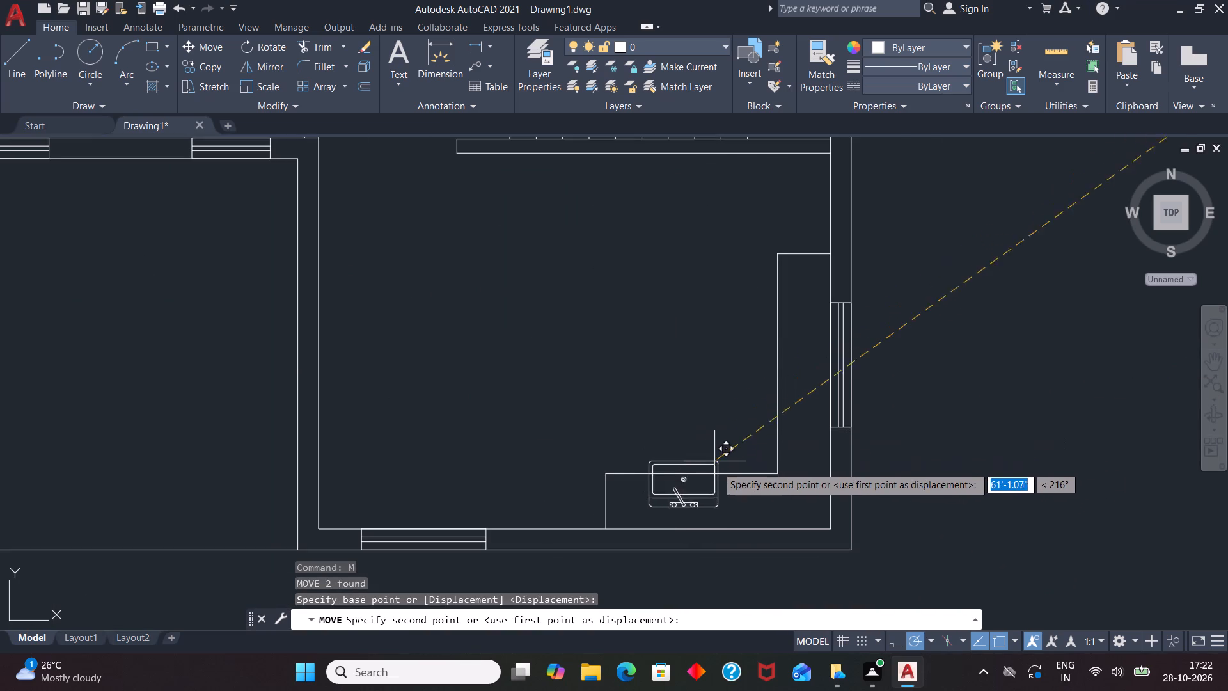
scroll(721, 477, up, 2)
scroll(725, 458, down, 1)
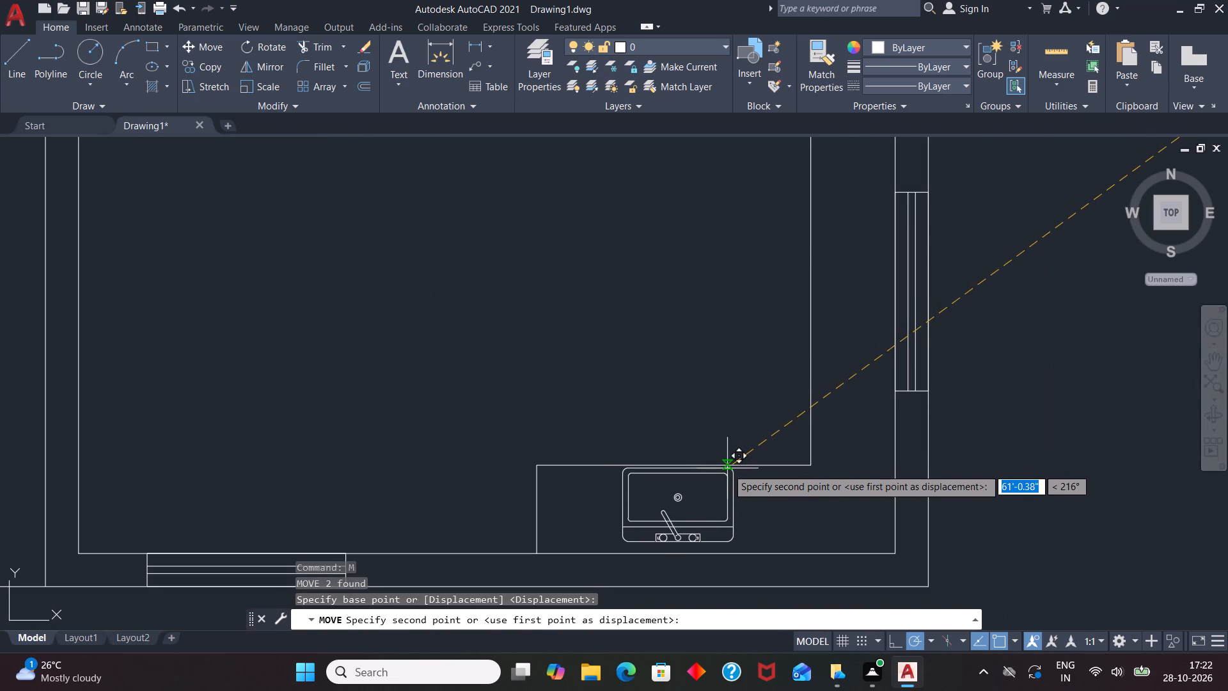
click(734, 475)
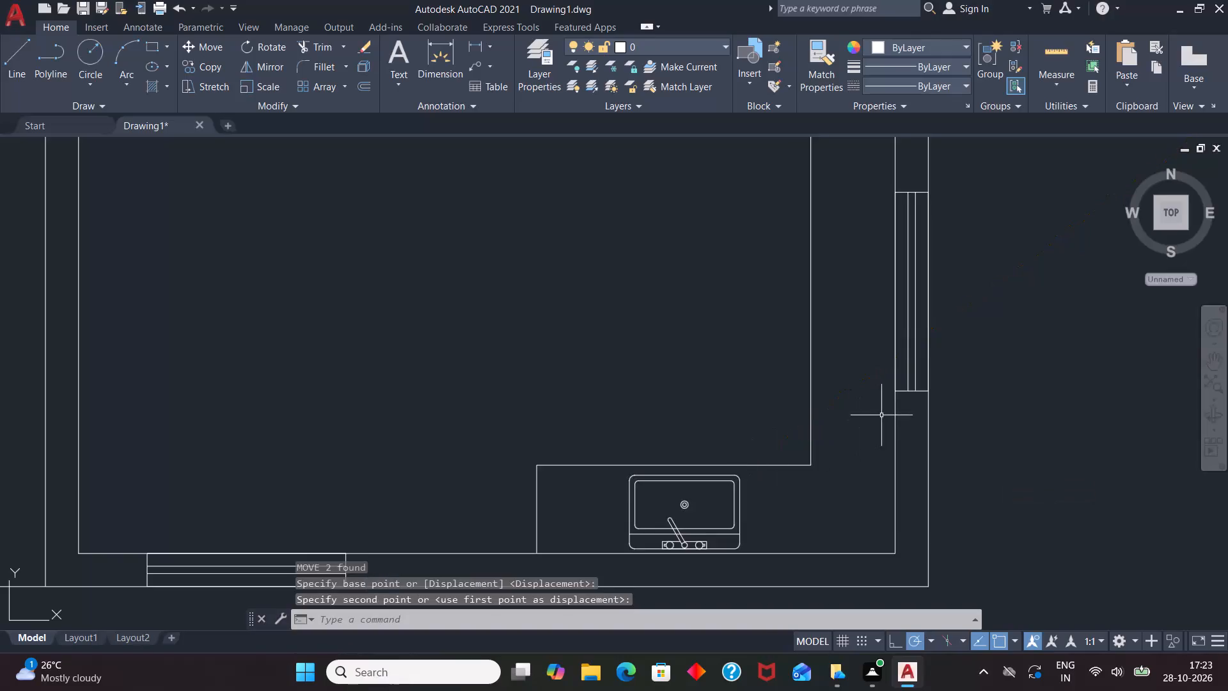
Open the cooktops drawing from the CAD BLOCKS folder in Downloads.
scroll(868, 431, down, 1)
scroll(767, 460, down, 2)
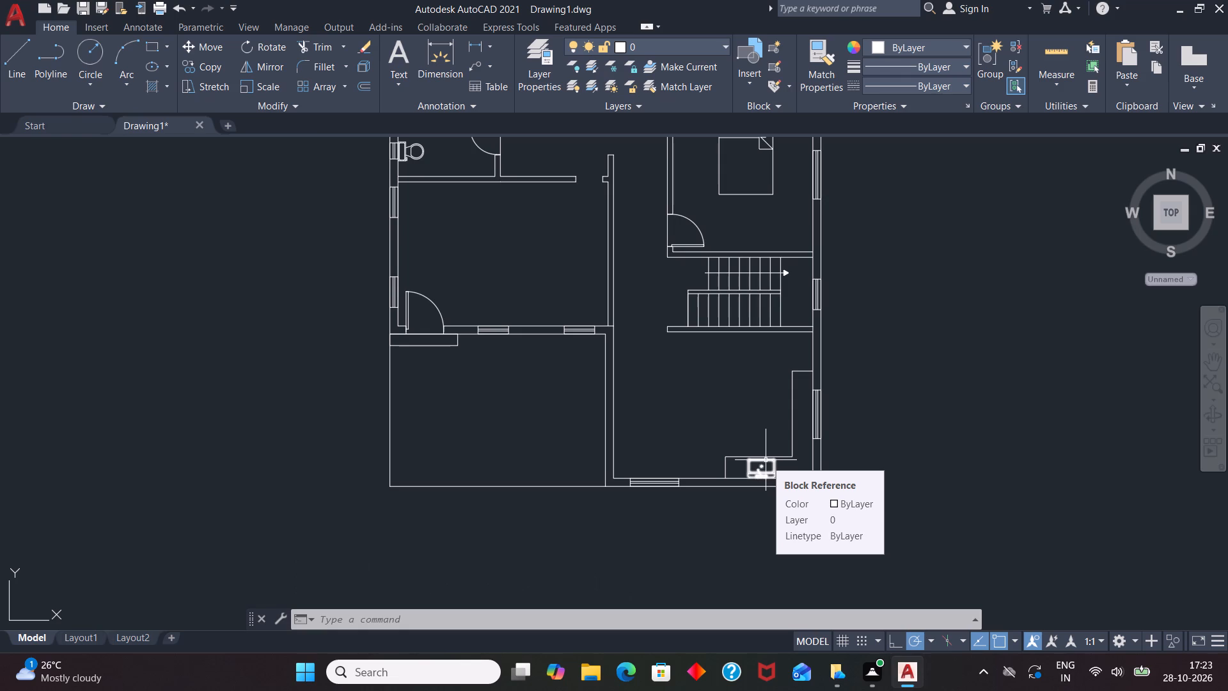
scroll(730, 510, down, 3)
scroll(738, 411, up, 3)
scroll(799, 298, down, 1)
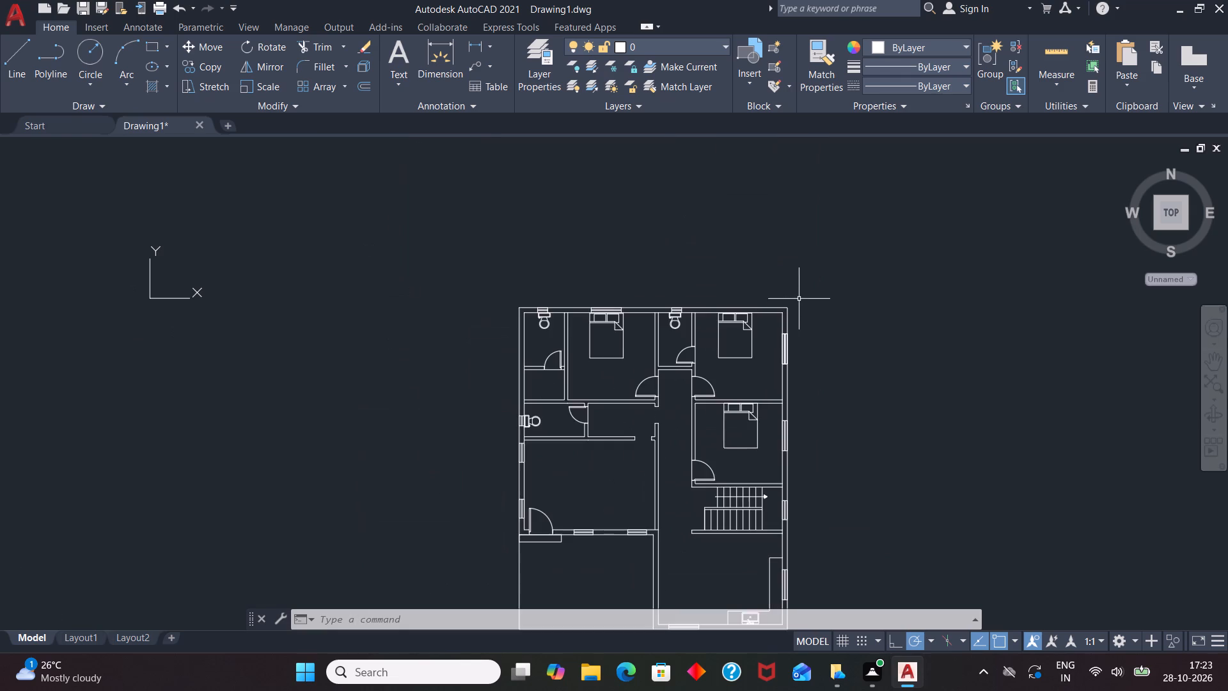
scroll(804, 258, down, 1)
click(29, 22)
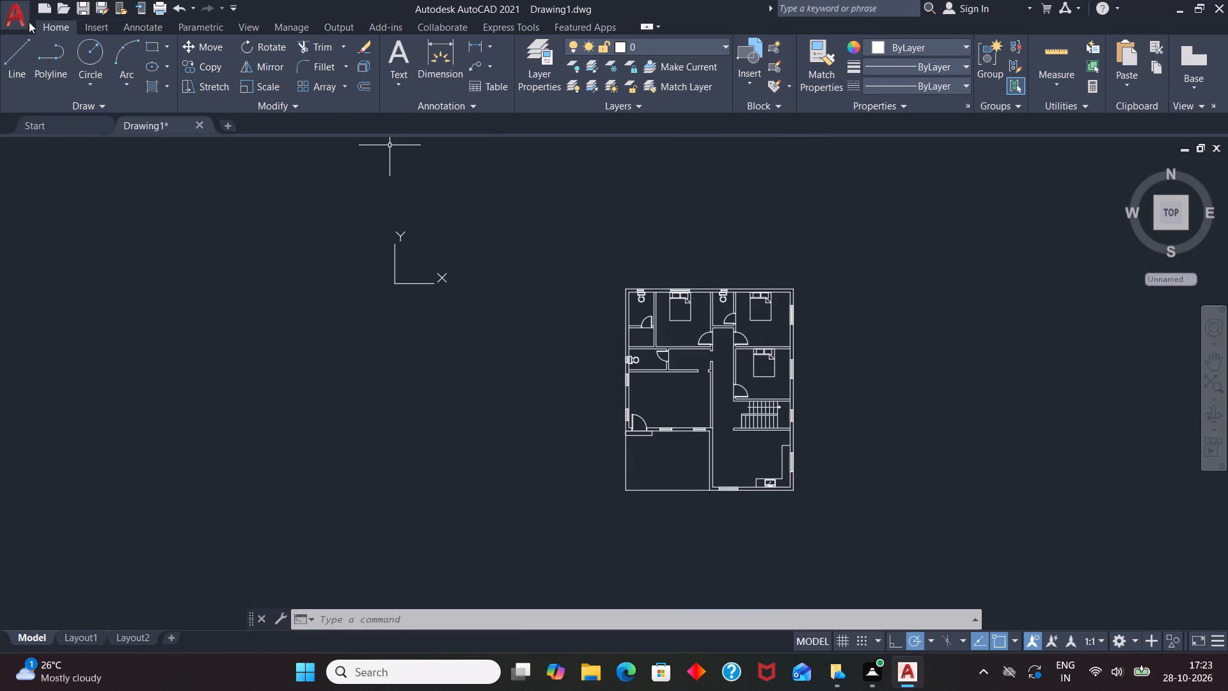
double_click(61, 144)
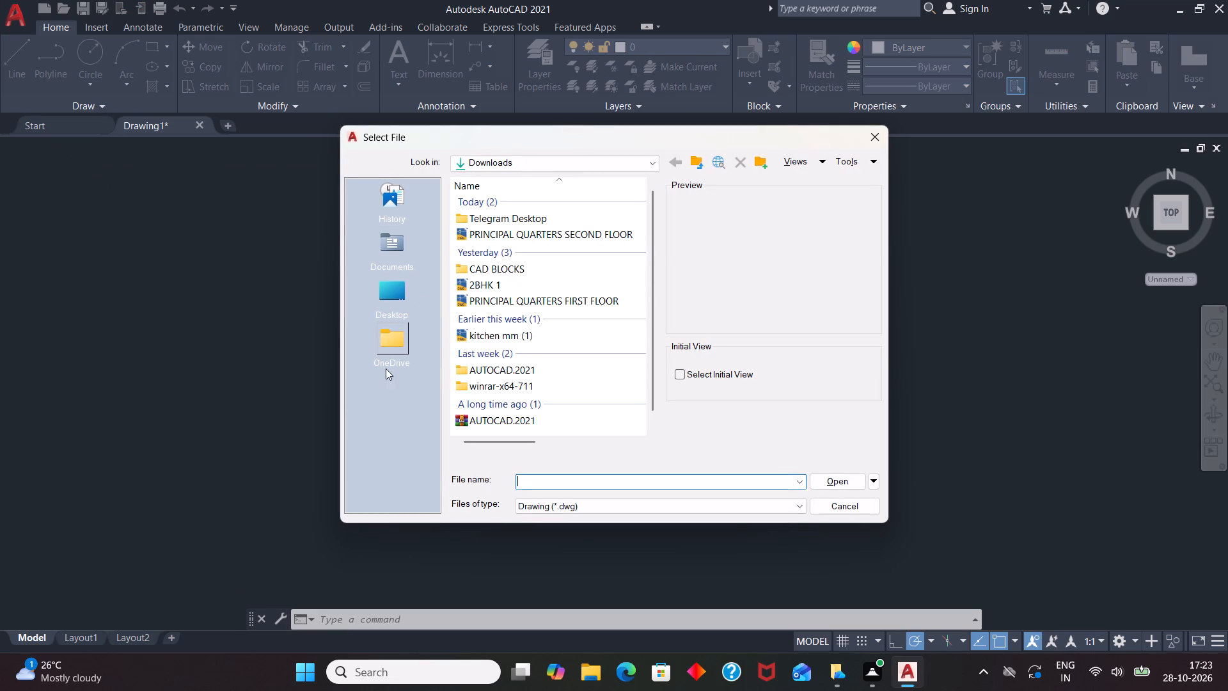
scroll(550, 305, down, 1)
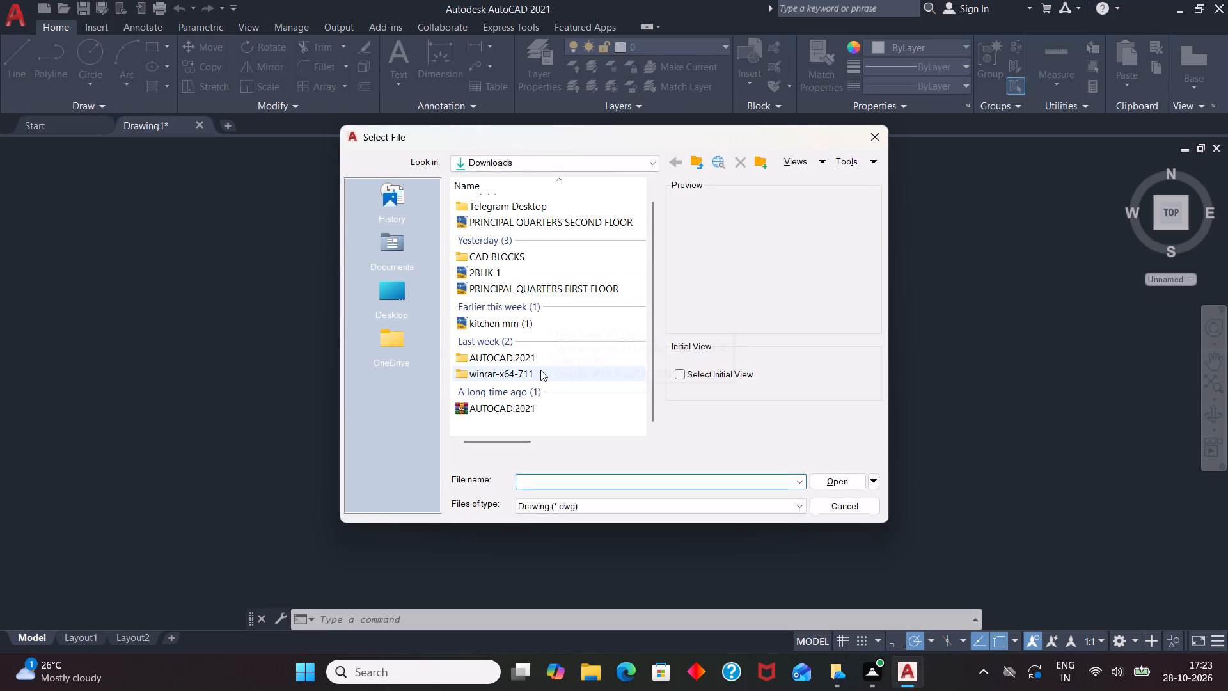
scroll(542, 399, up, 2)
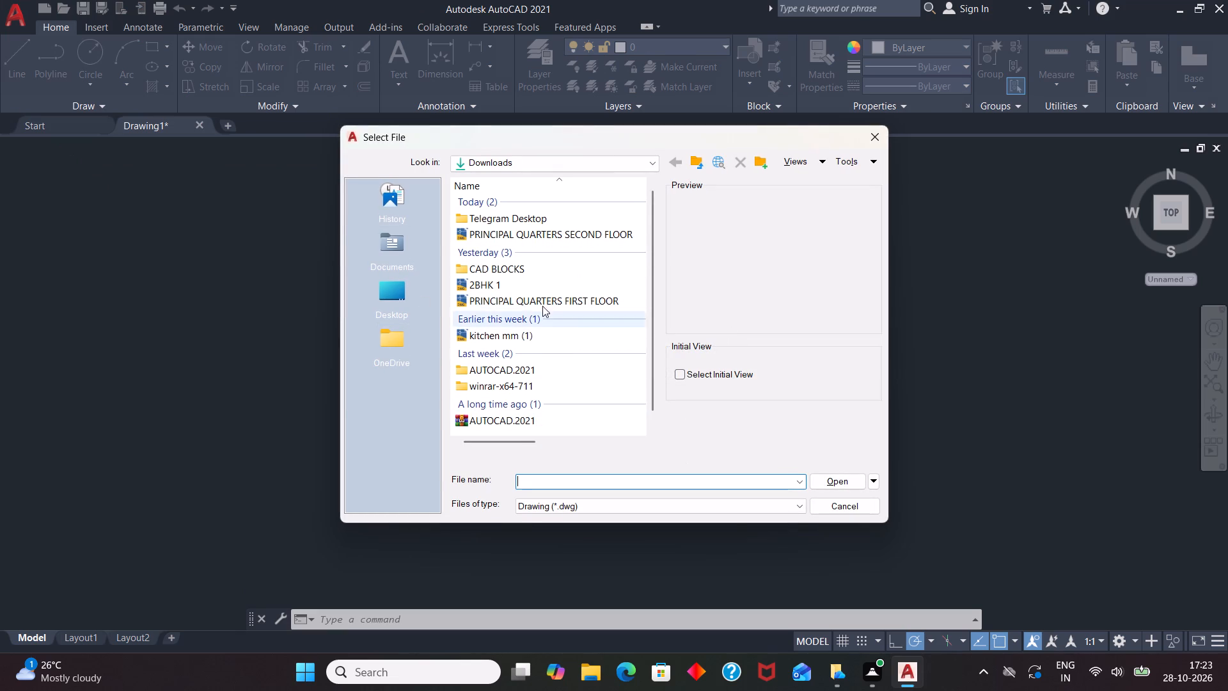
click(496, 267)
triple_click(496, 267)
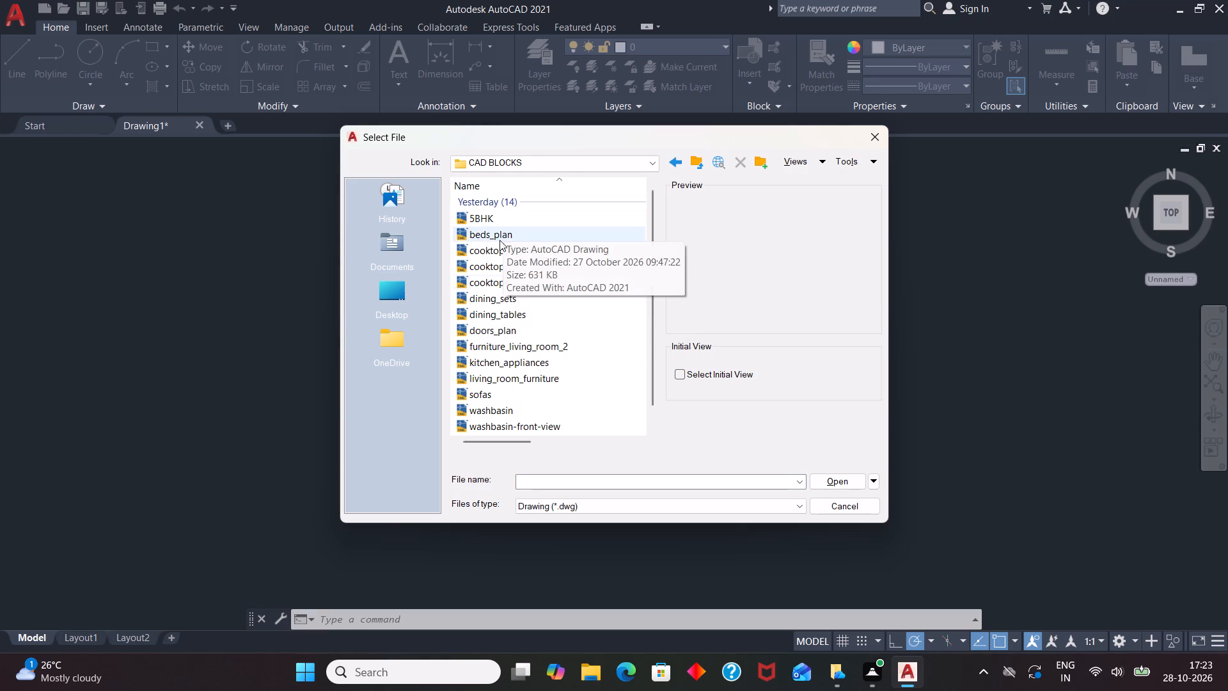
click(489, 280)
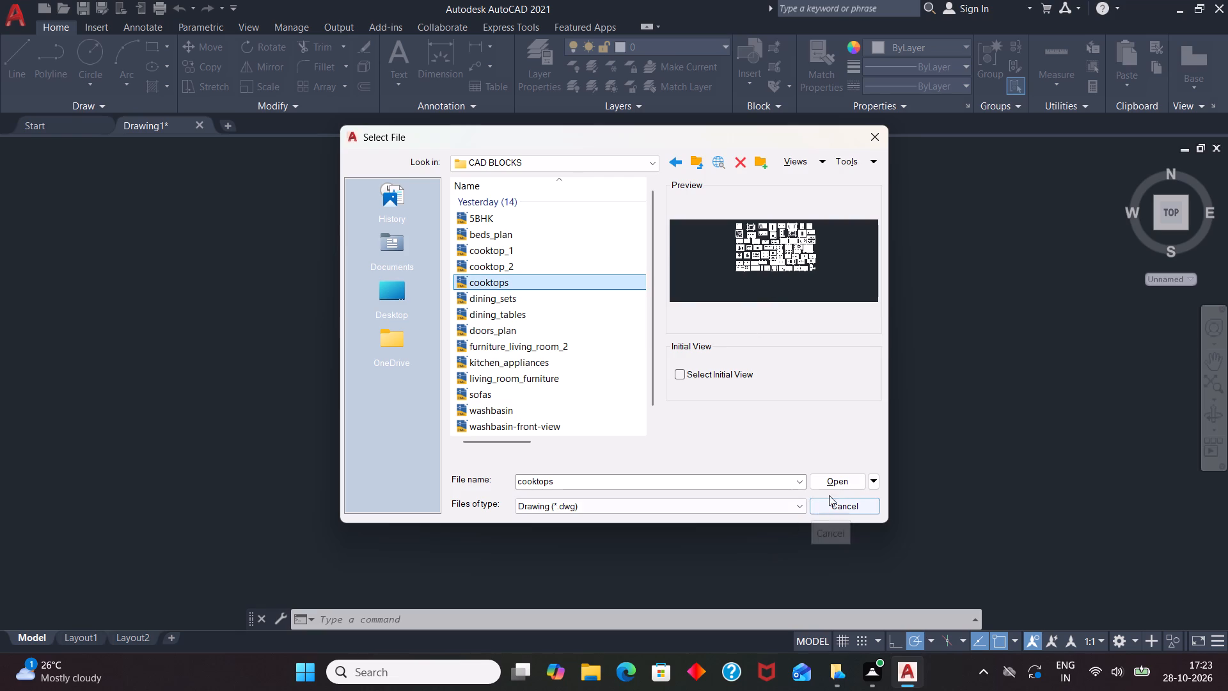
click(842, 483)
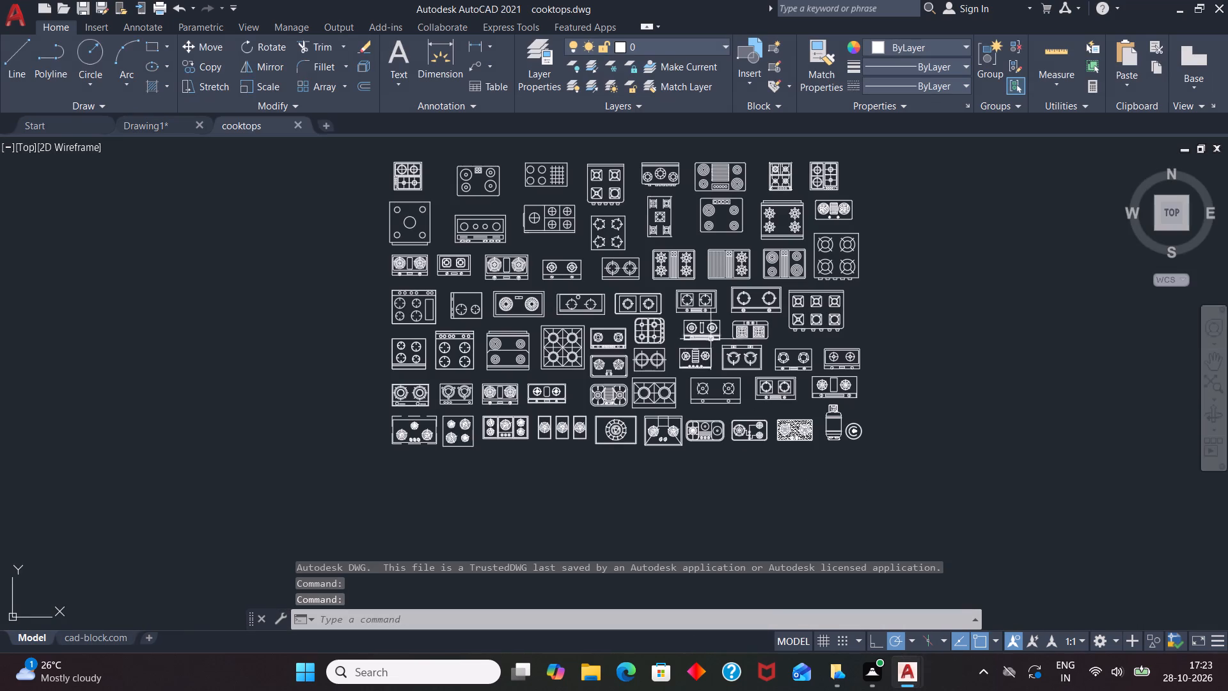
Group all parts of the two-burner cooktop that has a double rounded outline and a square around each burner.
scroll(740, 454, down, 1)
scroll(673, 356, up, 1)
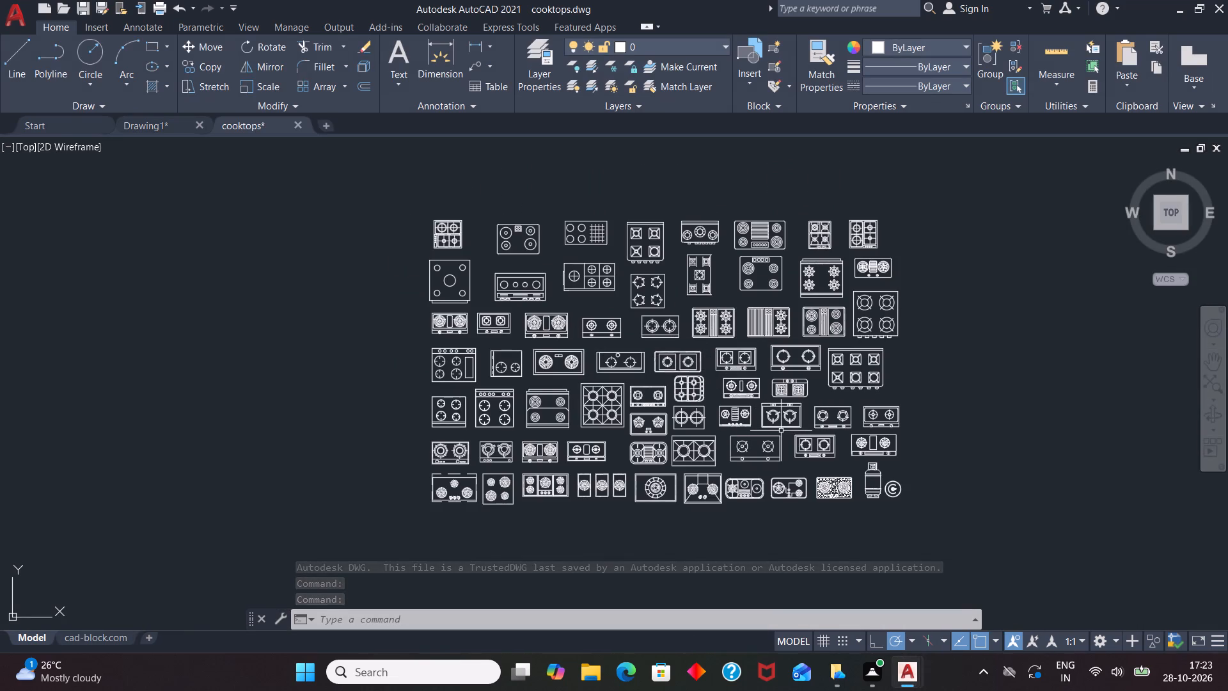
scroll(623, 356, up, 2)
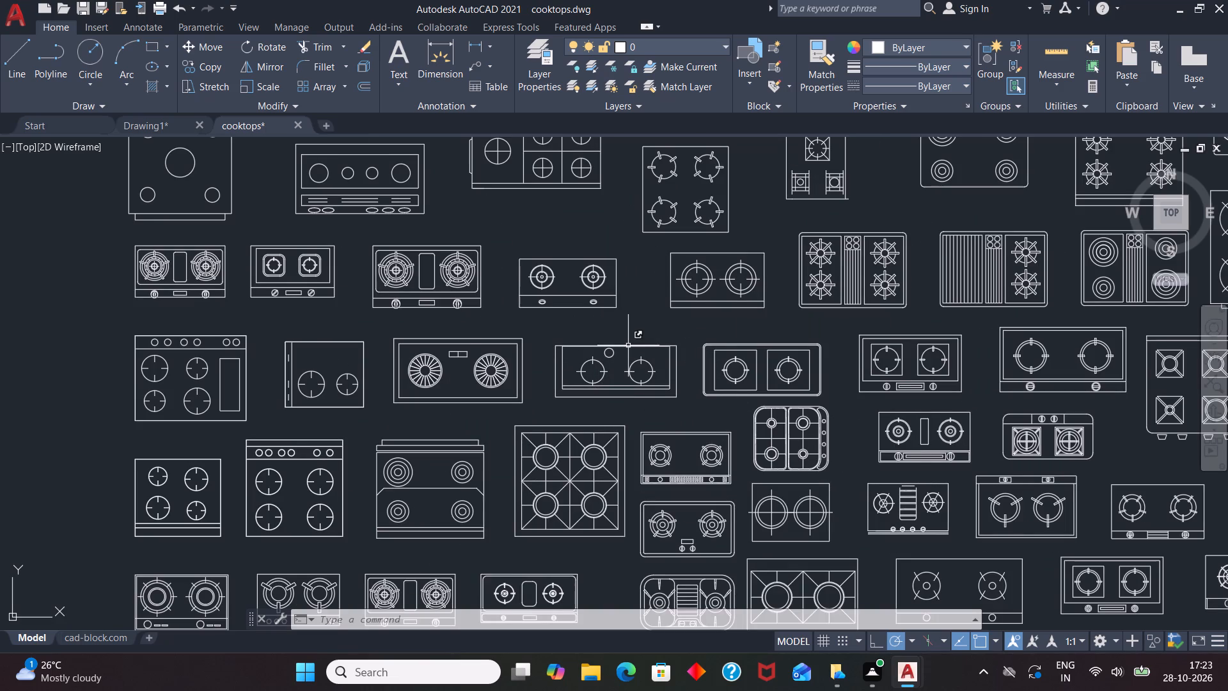
scroll(628, 348, down, 1)
scroll(773, 402, up, 1)
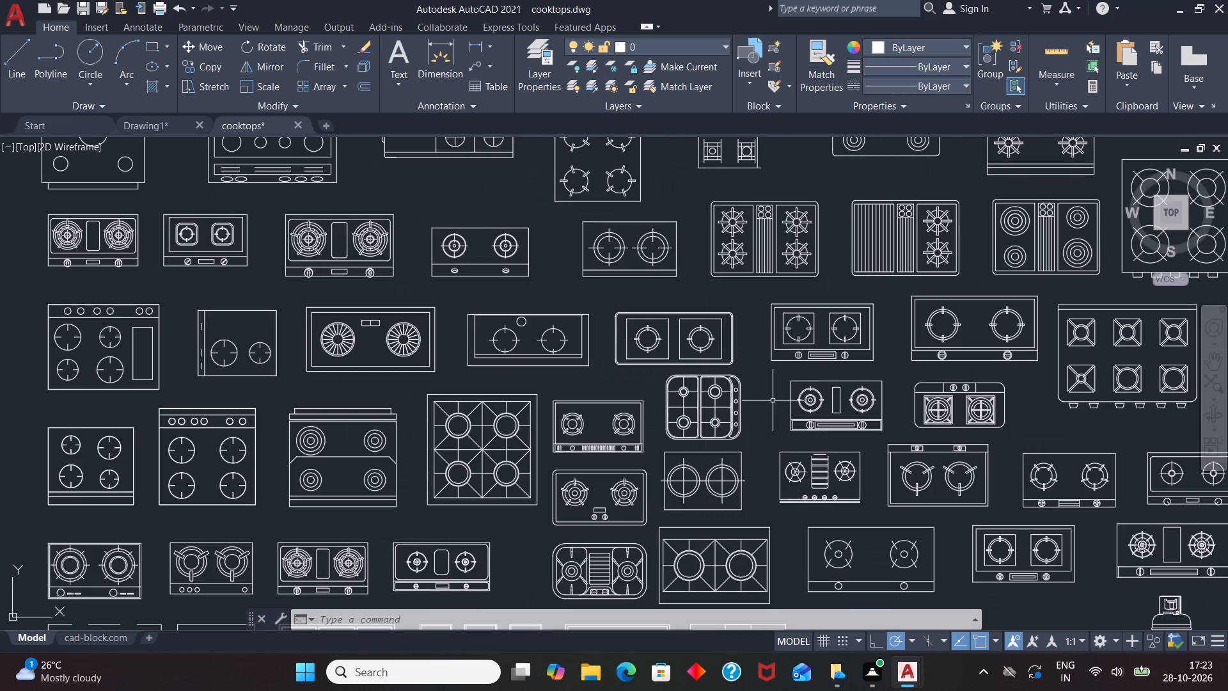
scroll(774, 374, down, 1)
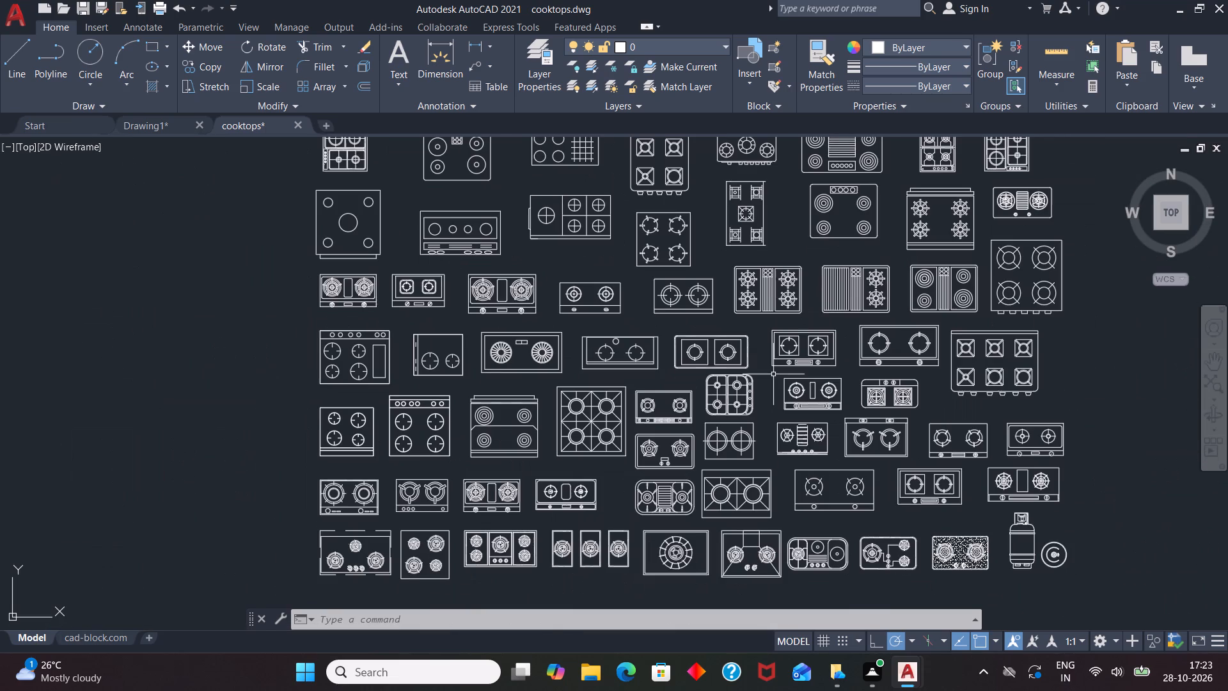
scroll(741, 363, up, 2)
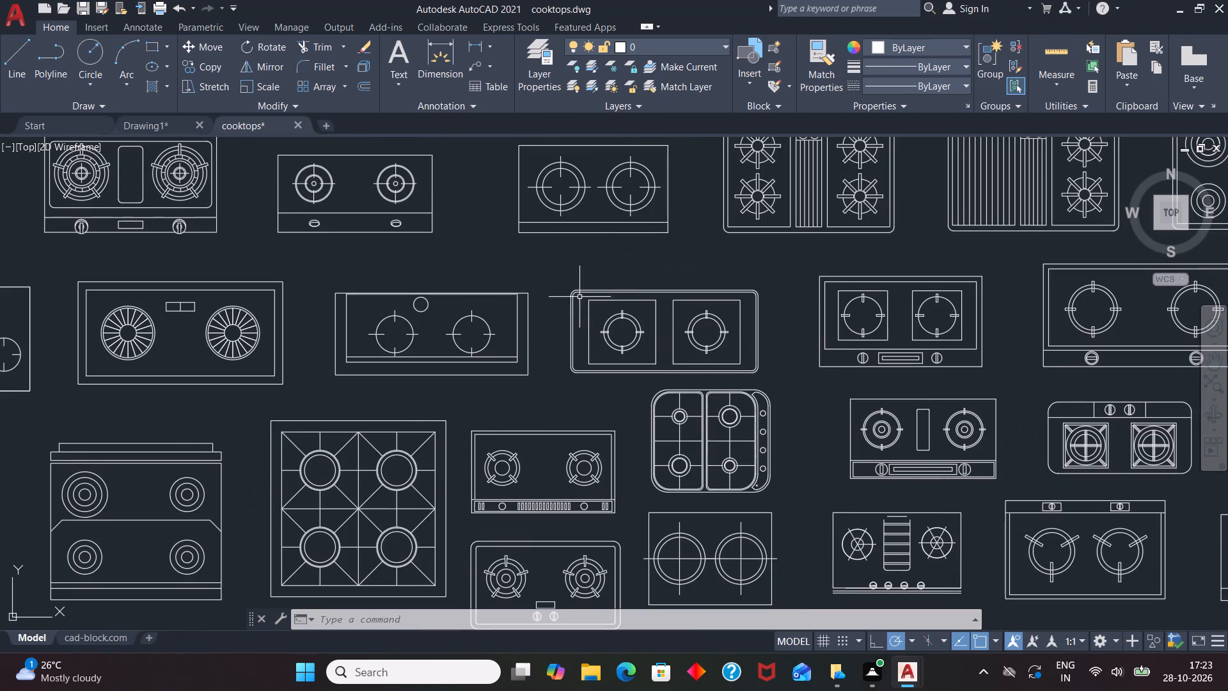
drag(549, 274, 590, 344)
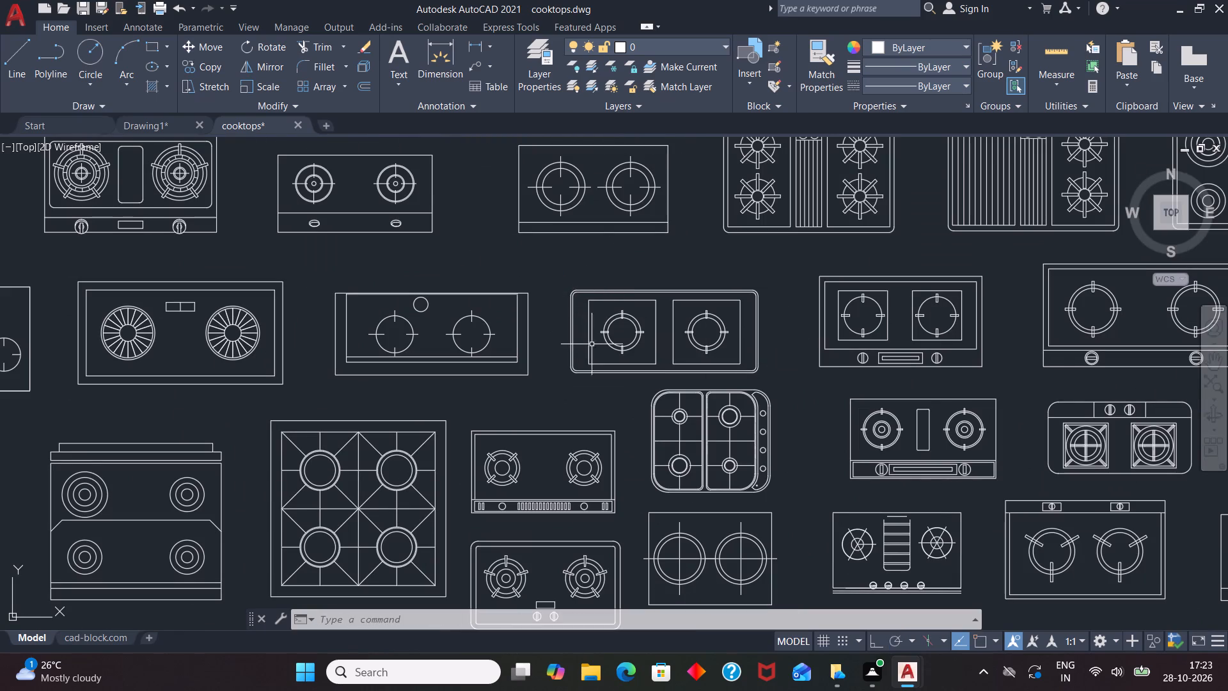
drag(798, 370, 611, 351)
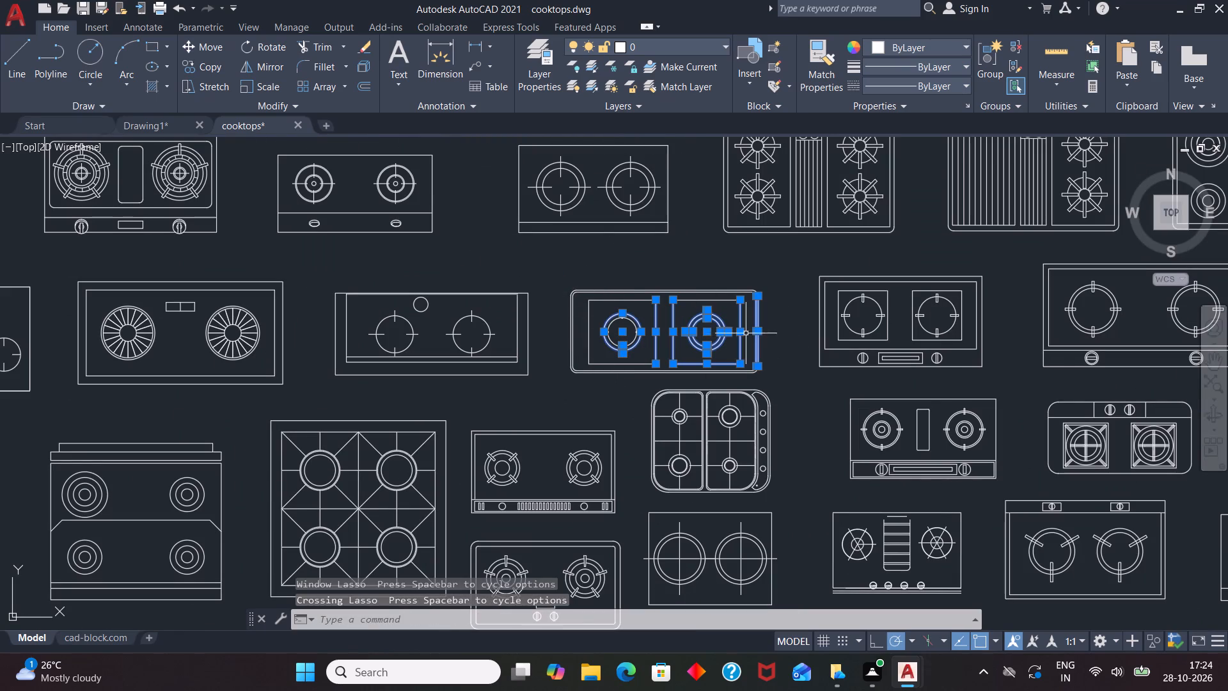
drag(766, 325, 576, 383)
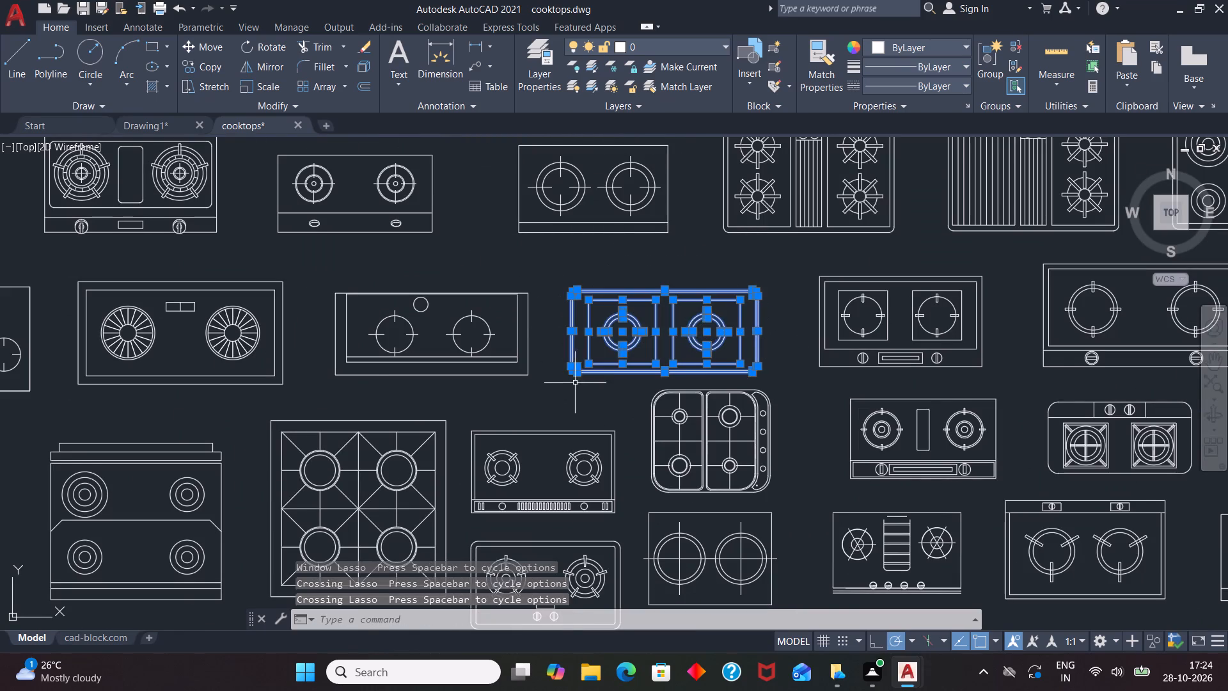
scroll(706, 369, up, 2)
drag(889, 394, 748, 364)
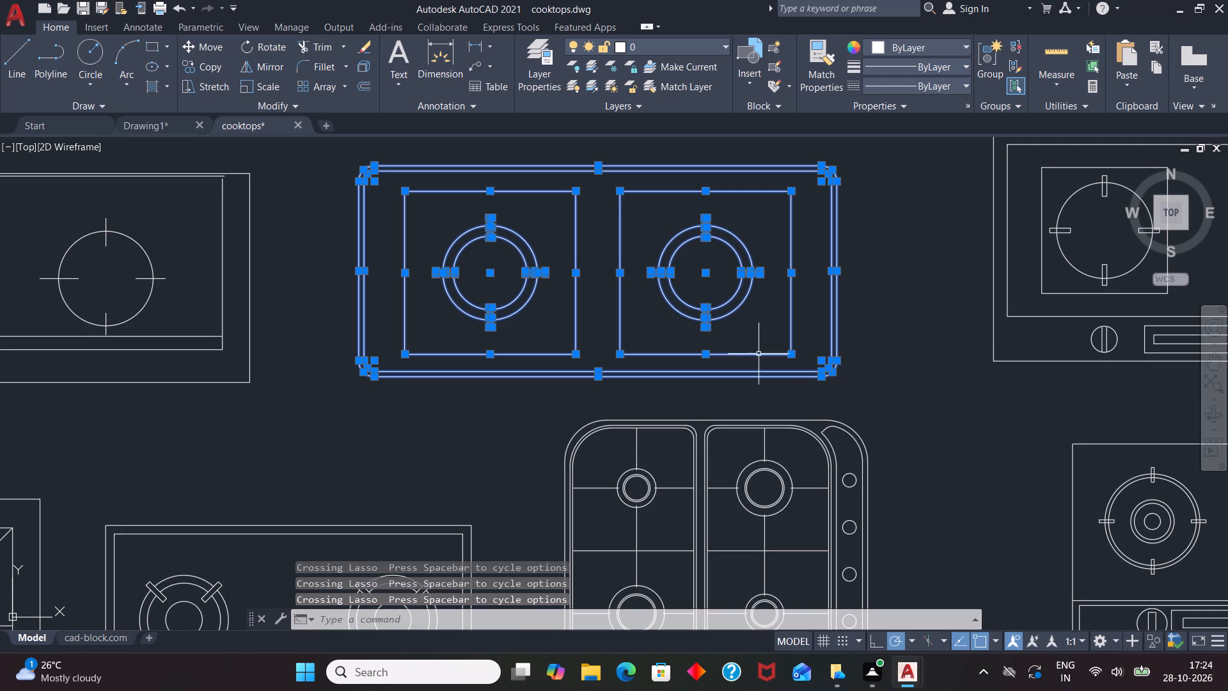
scroll(865, 392, up, 3)
drag(866, 385, 549, 276)
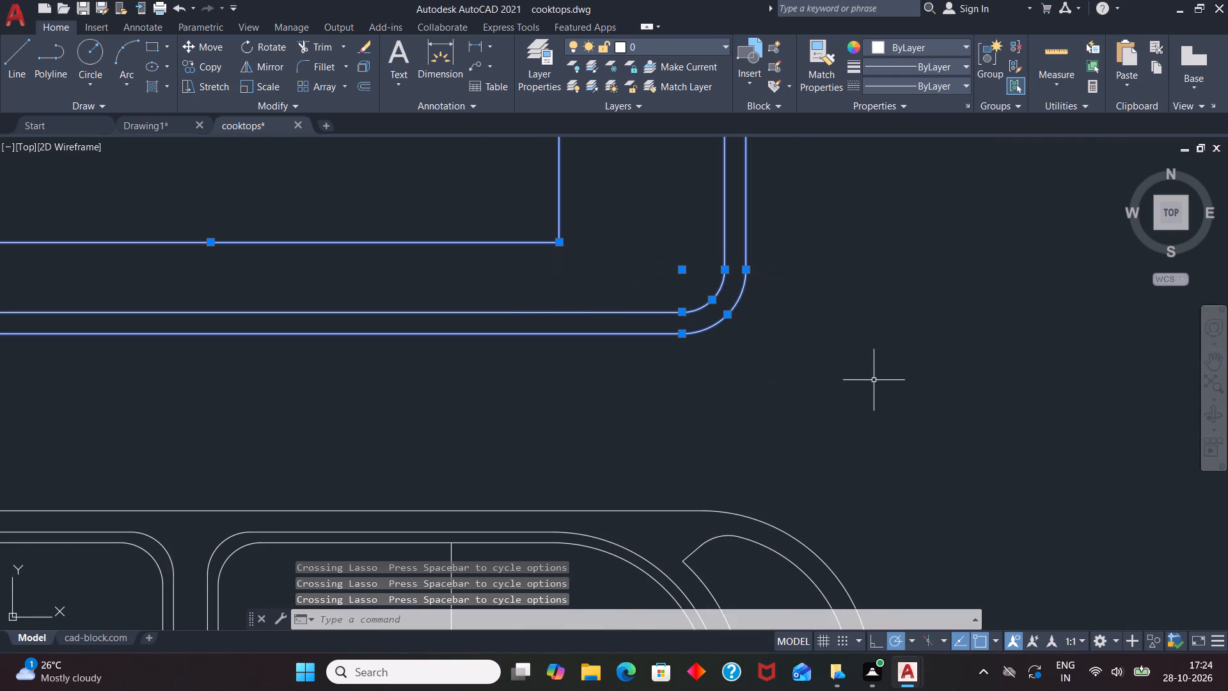
scroll(887, 400, down, 4)
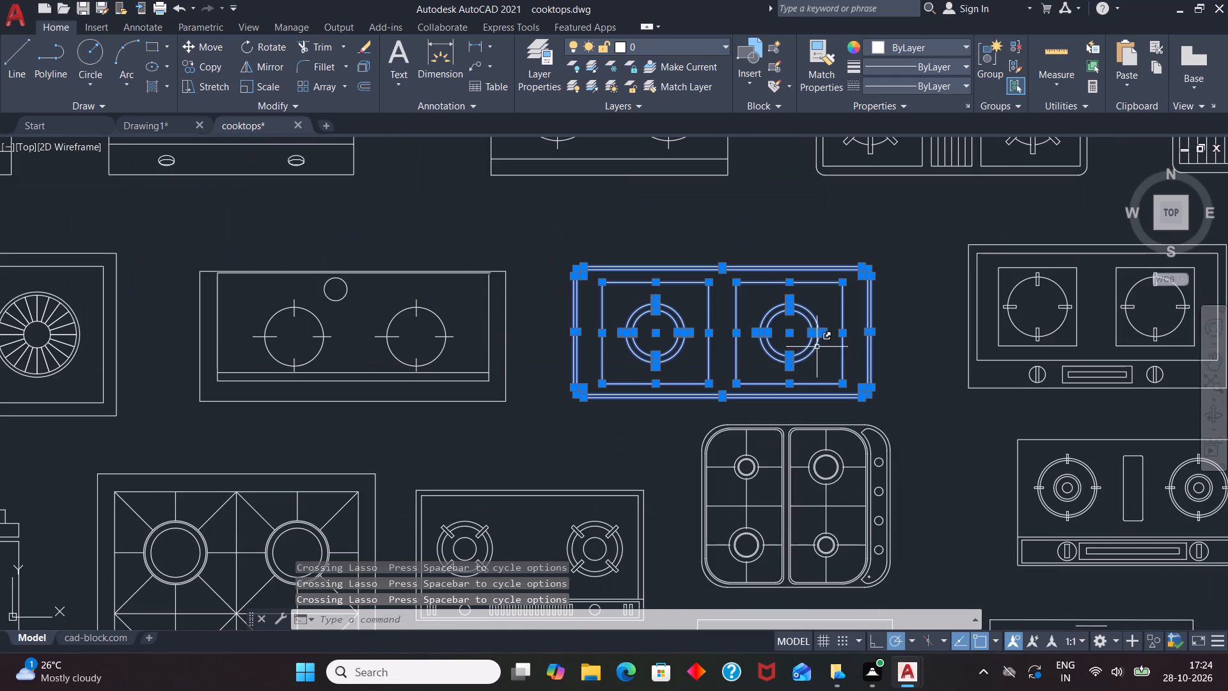
key(g)
key(Return)
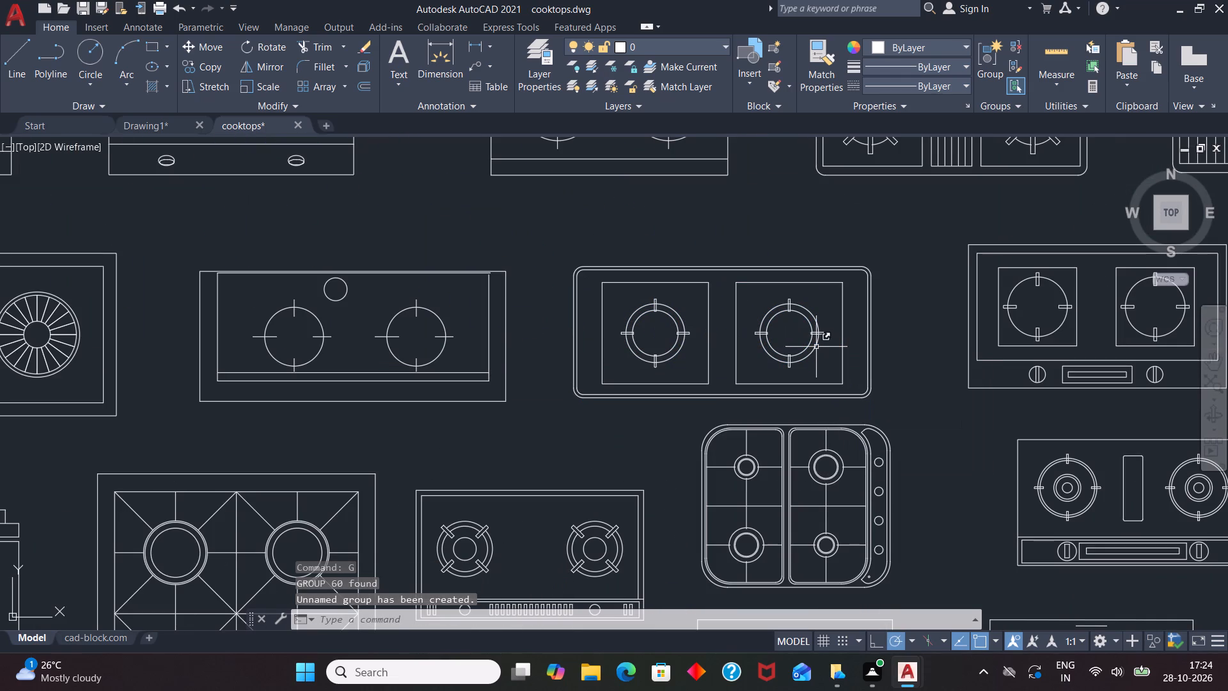
Copy the grouped two-burner cooktop into Drawing1, placing it outside the floor plan to the east.
click(800, 313)
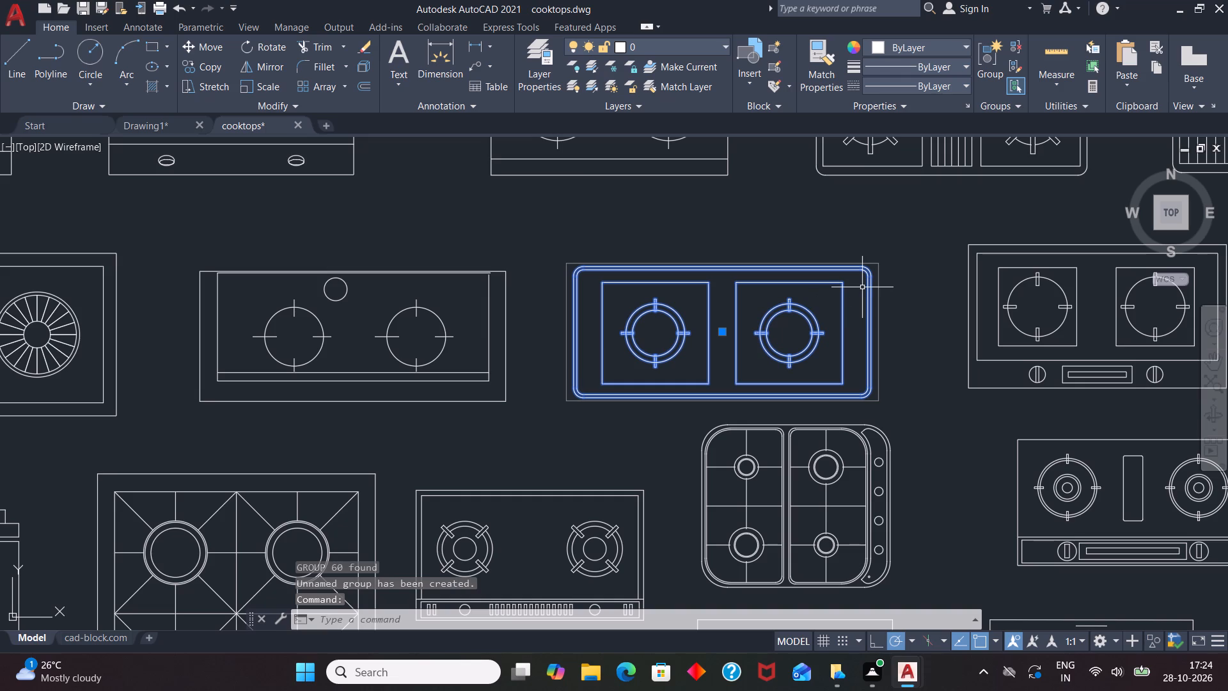
key(ctrl+c)
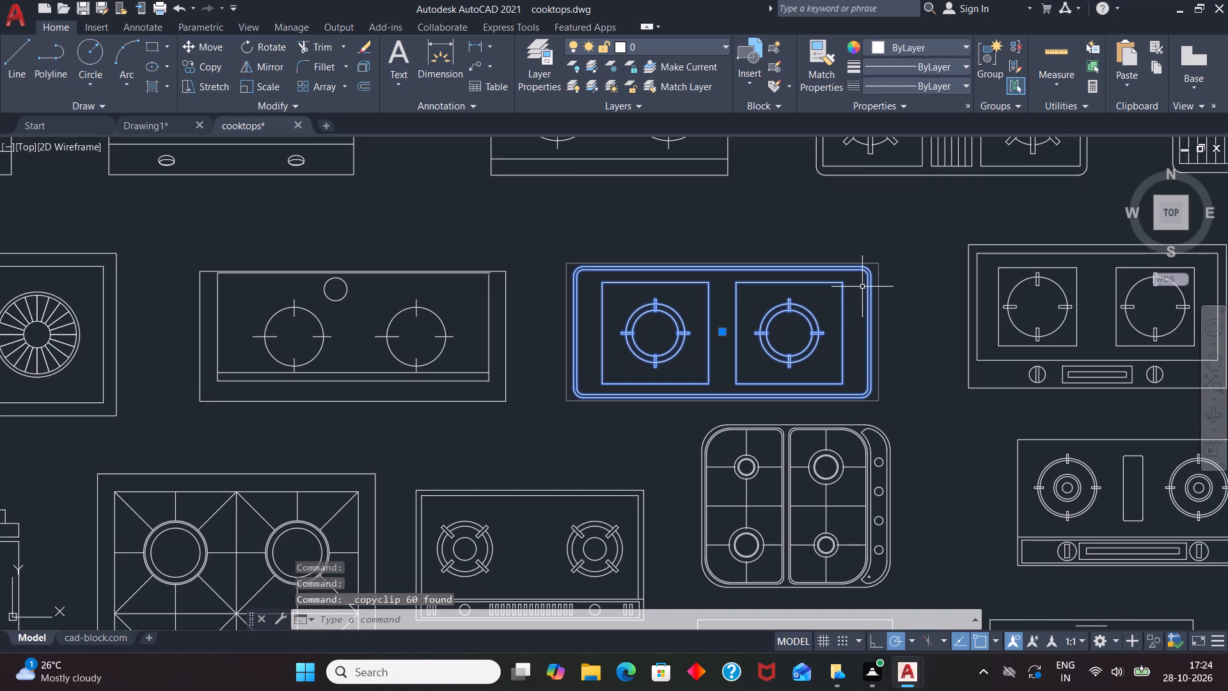
click(170, 121)
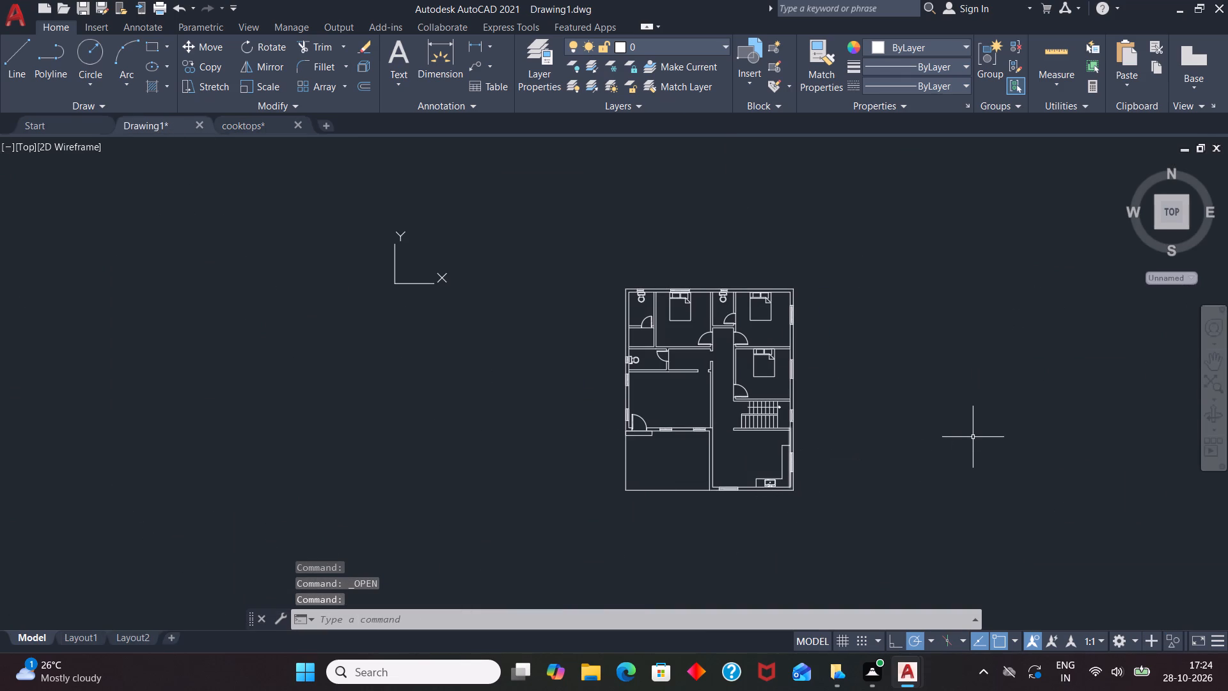
key(ctrl+v)
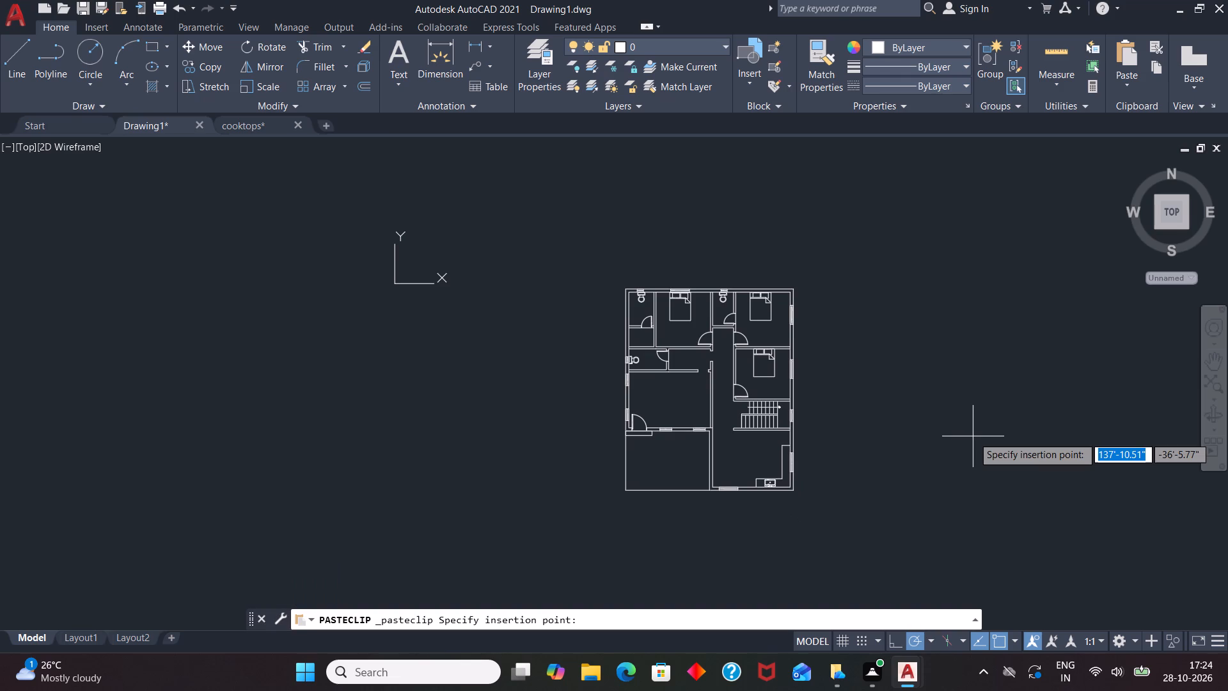
click(888, 392)
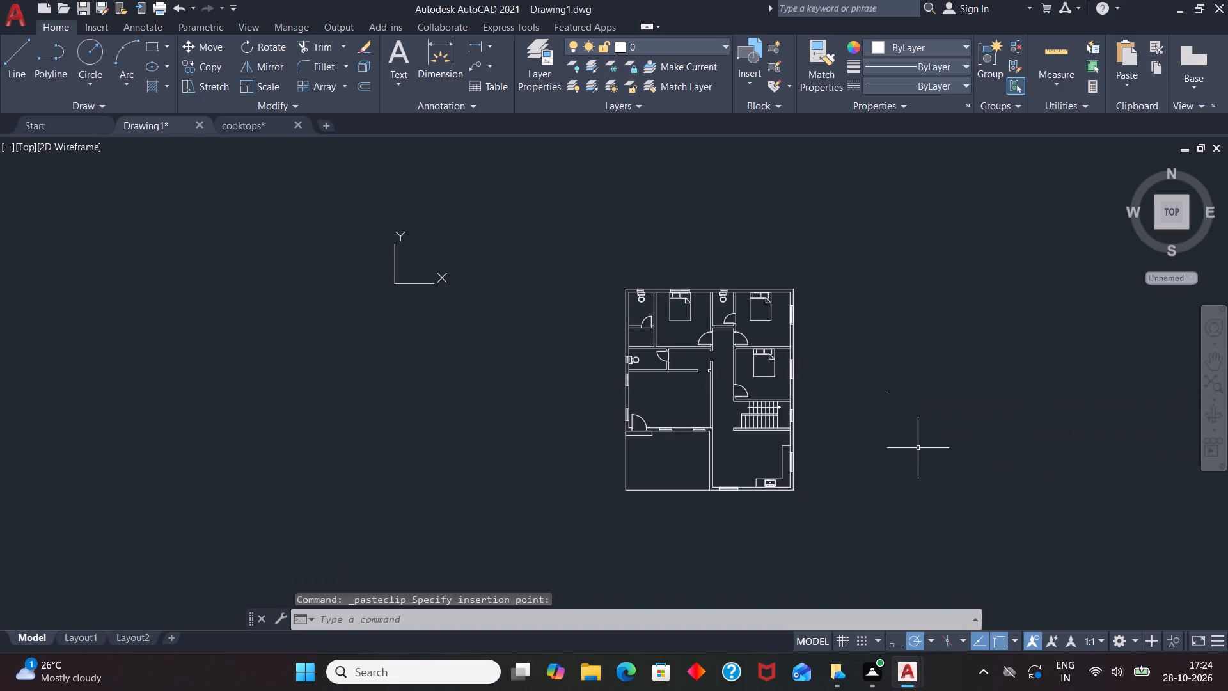
key(Escape)
Group the pasted cooktop east of the floor plan into one object.
drag(940, 418, 858, 403)
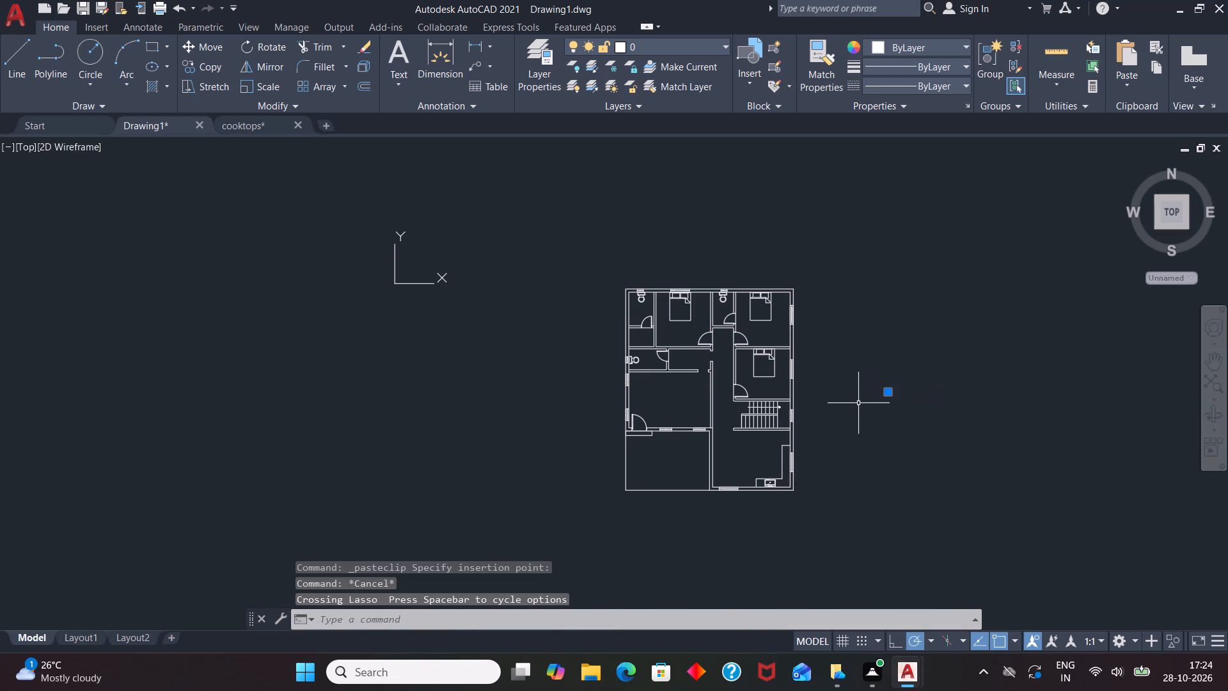
key(g)
key(Return)
scroll(870, 398, up, 3)
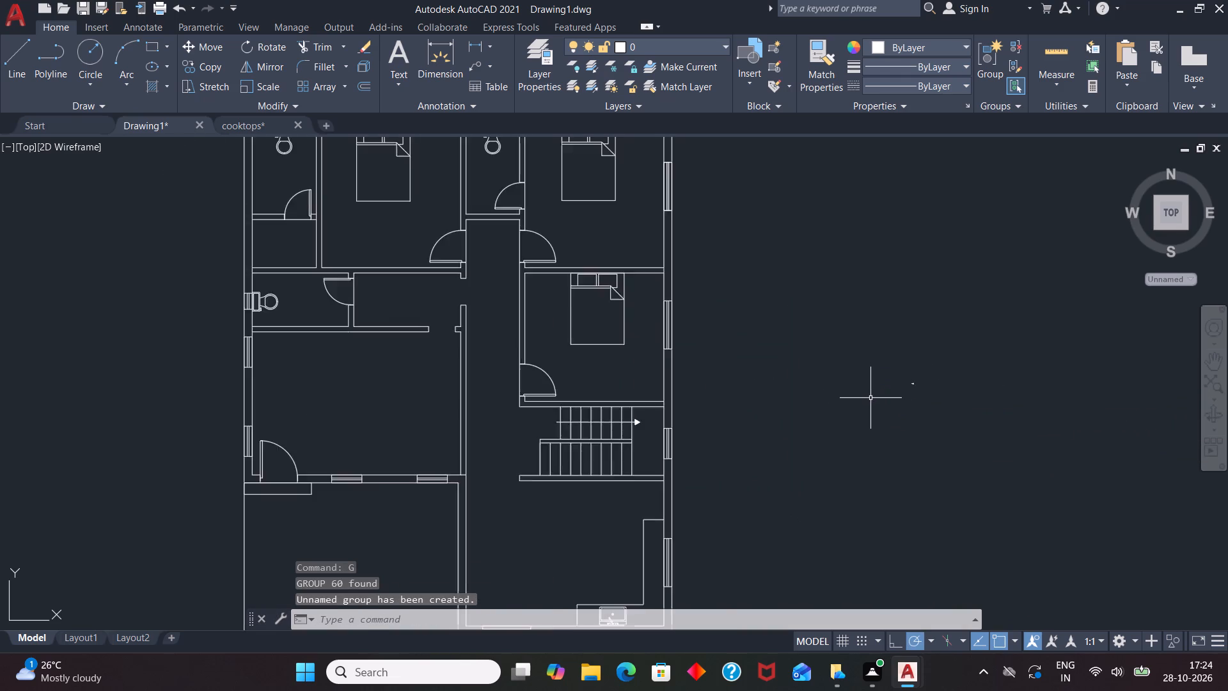
Scale up the tiny grouped cooktop east of the floor plan from its corner, to roughly double-bed width.
click(936, 376)
scroll(858, 438, down, 2)
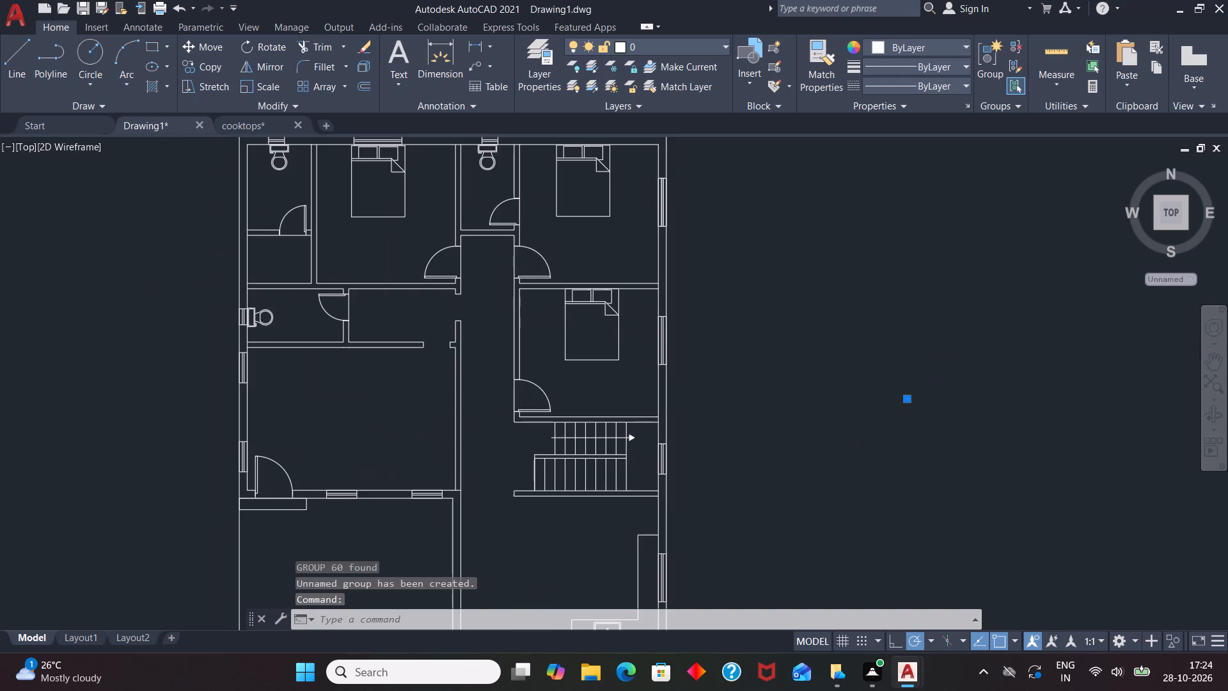
text(SC)
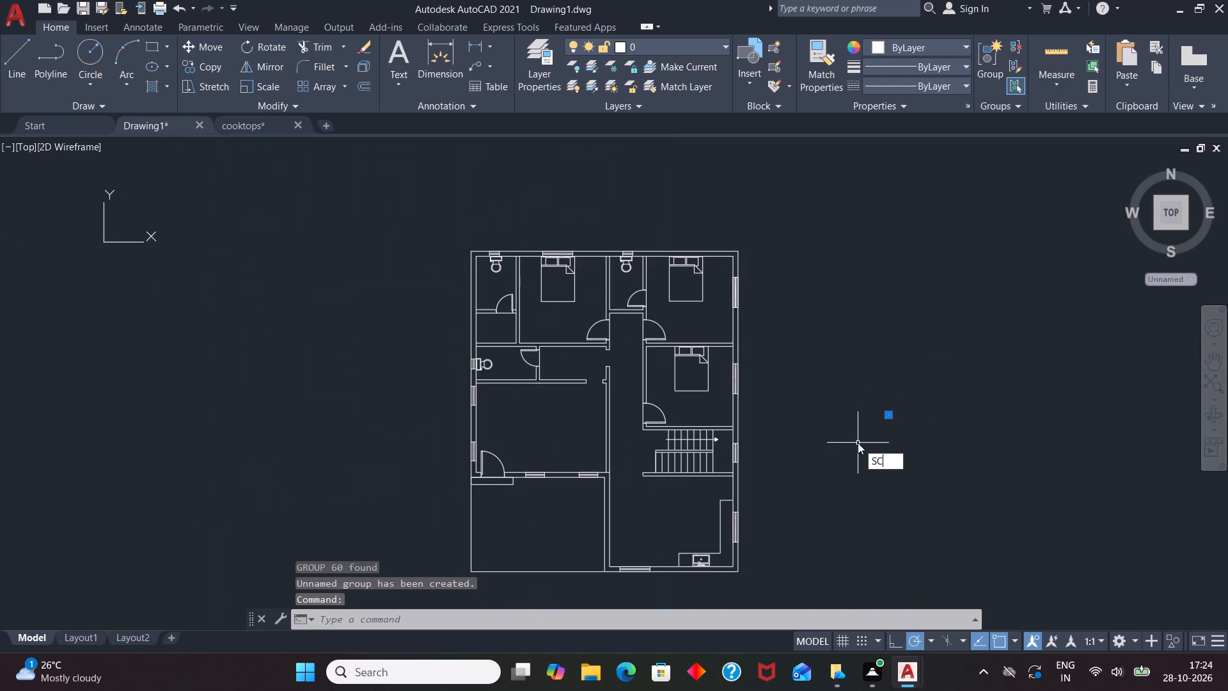
key(Return)
click(891, 414)
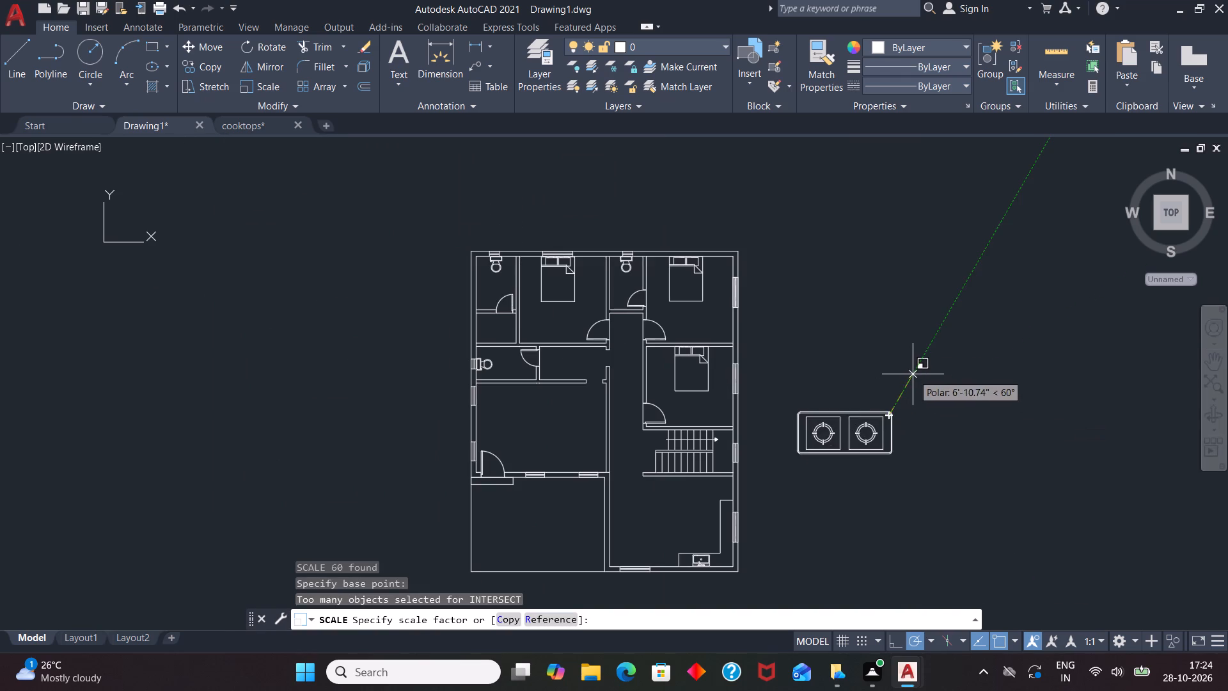
click(901, 394)
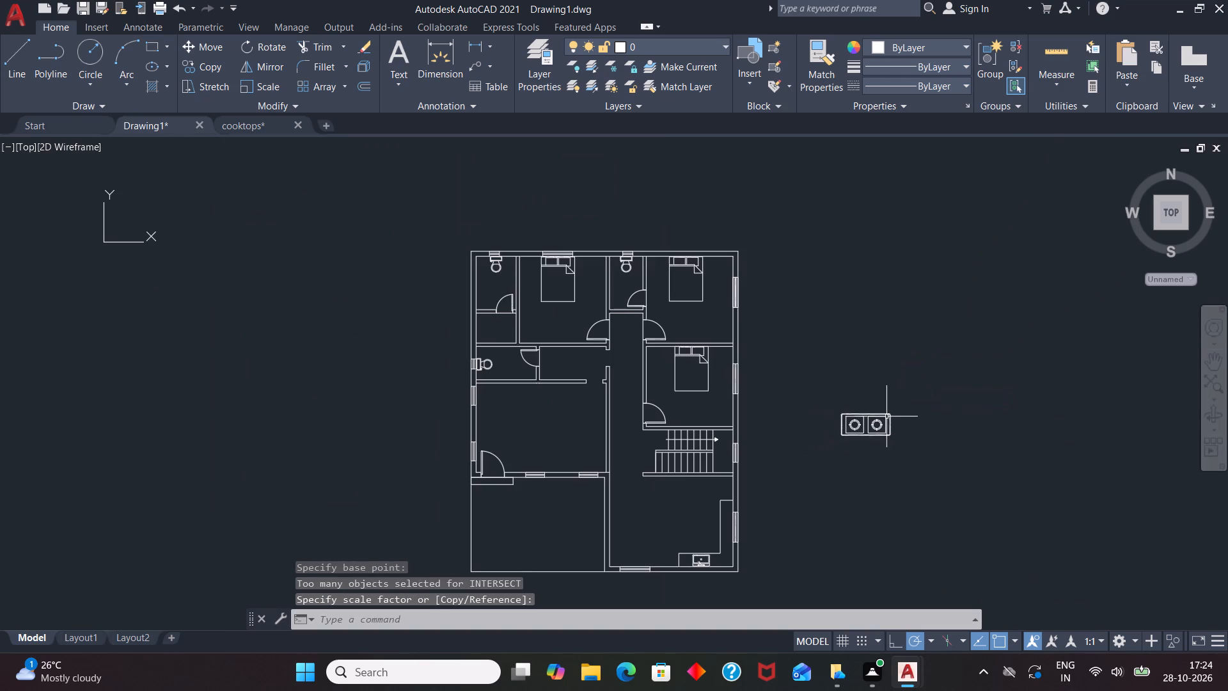
Rotate the cooktop 90° clockwise so its two burners line up north to south.
click(881, 420)
text(RO)
key(Return)
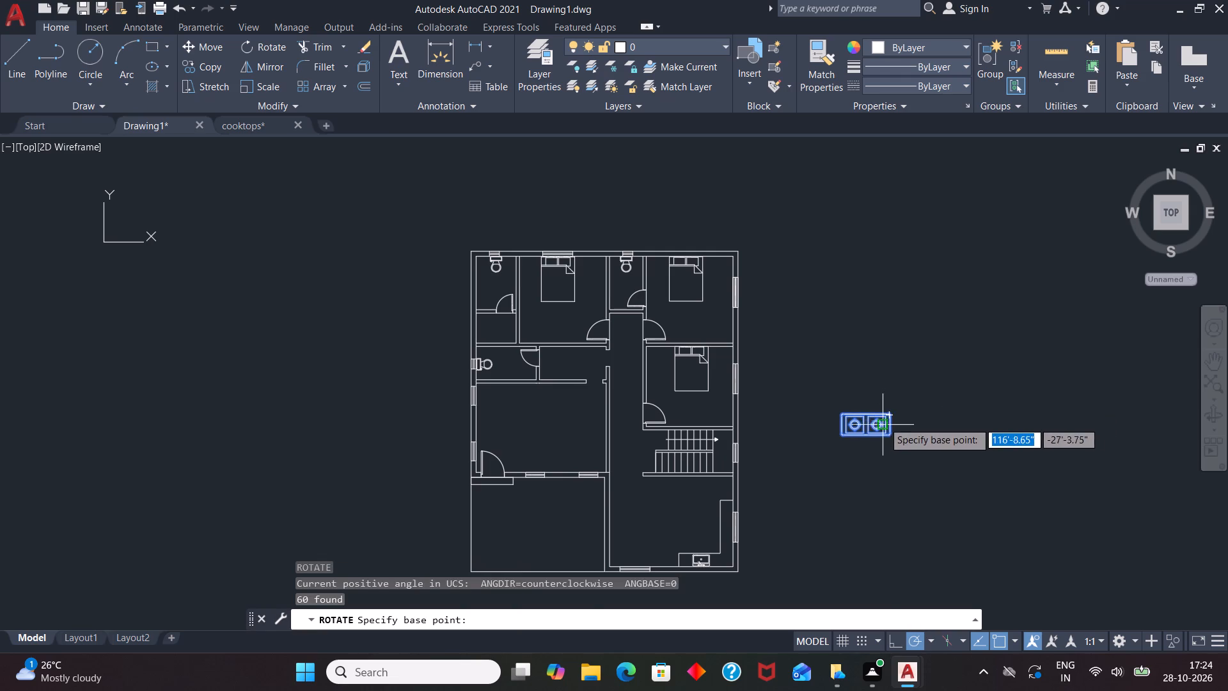
click(883, 420)
click(881, 461)
Scale the rotated cooktop down from its lower corner to less than a third of its size, to suit the kitchen counter.
click(881, 399)
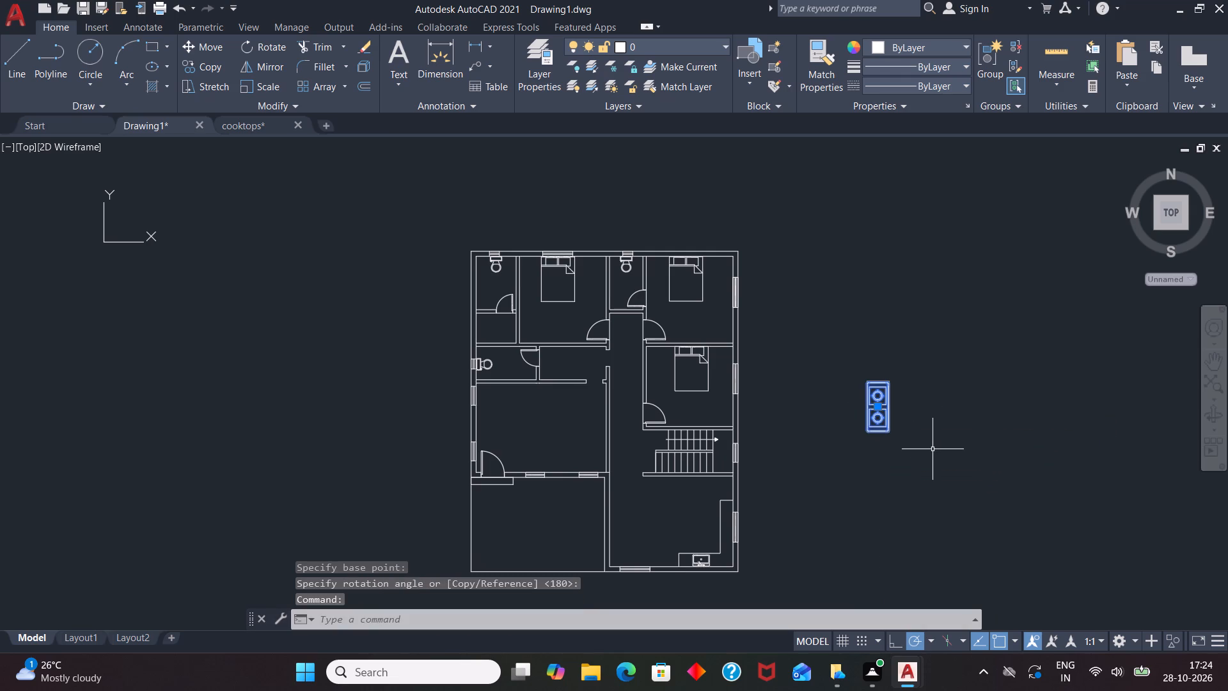
text(SC)
key(Return)
scroll(925, 439, up, 2)
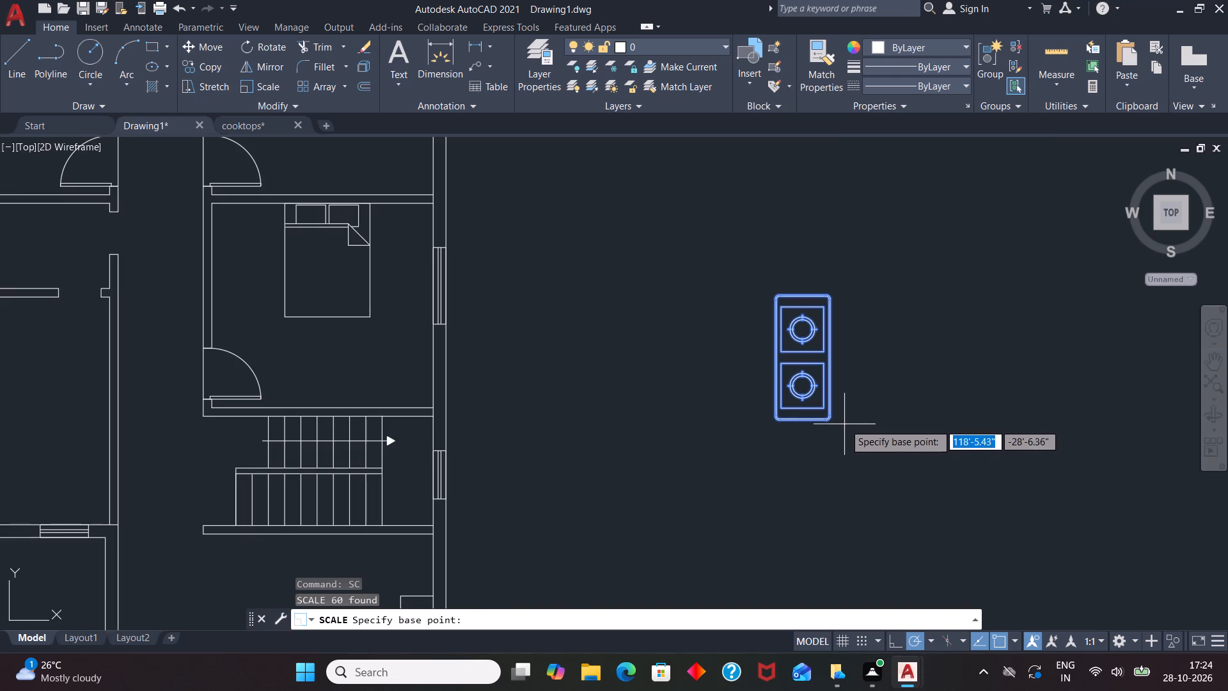
double_click(833, 418)
click(834, 399)
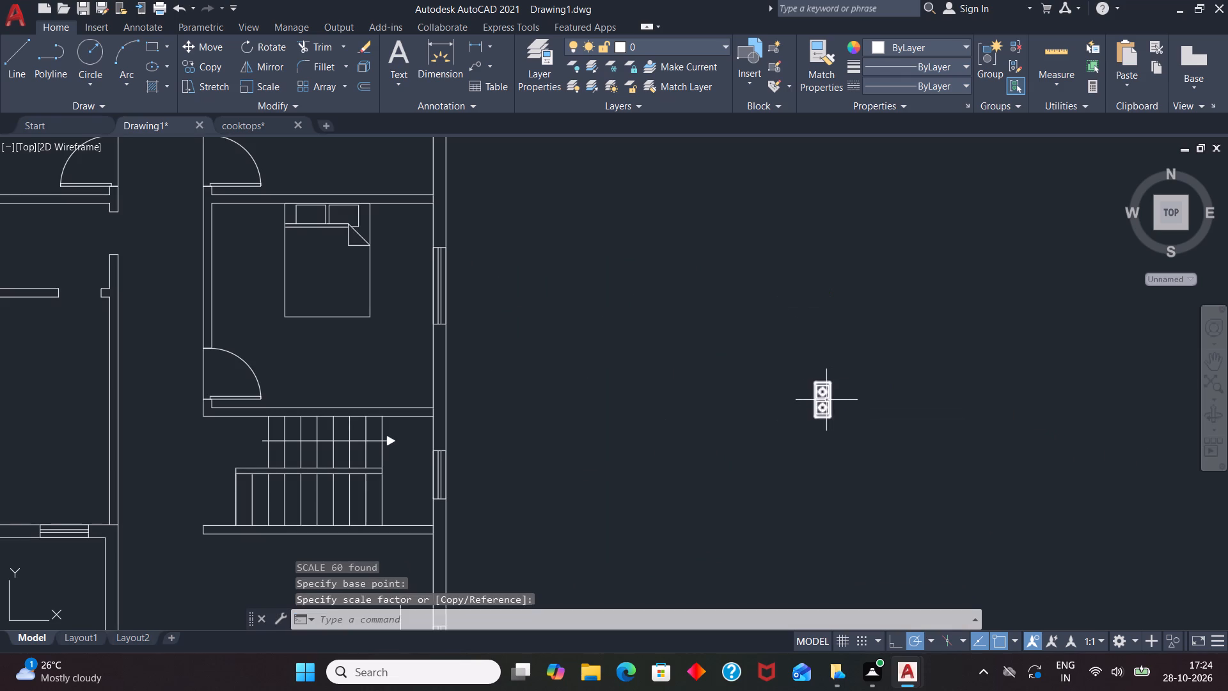
Move the cooktop onto the kitchen counter along the east wall, beside the window.
click(826, 401)
scroll(938, 374, down, 1)
key(m)
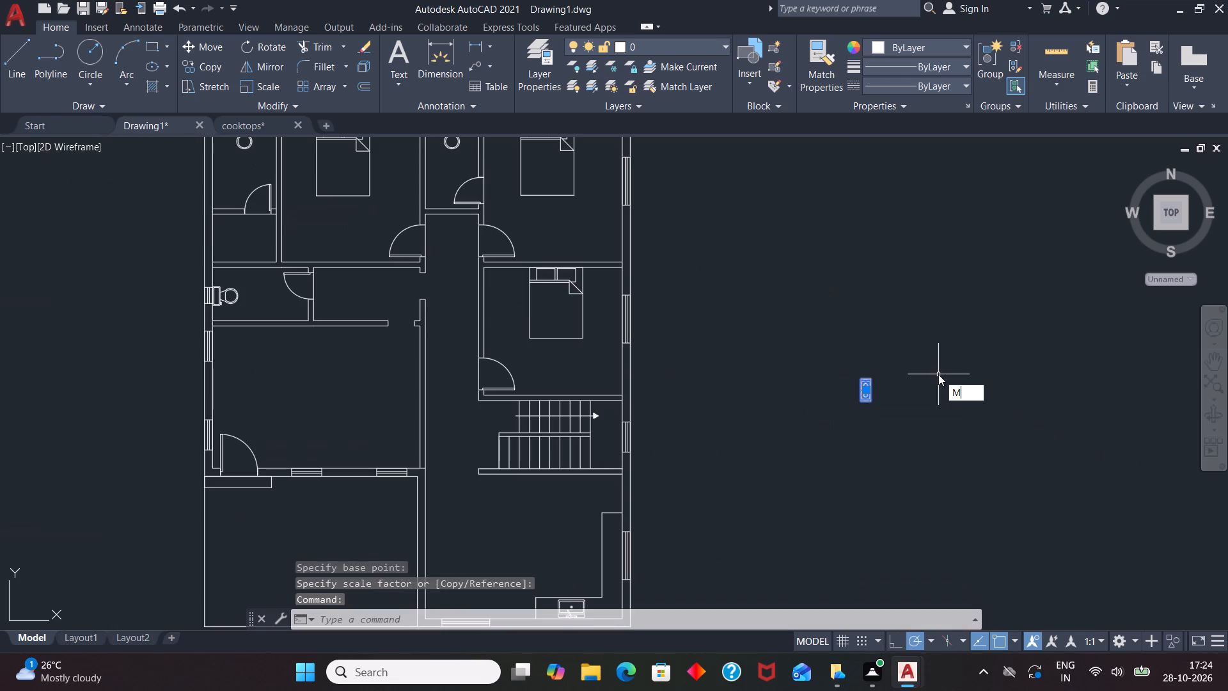
key(Return)
click(860, 395)
scroll(837, 356, down, 1)
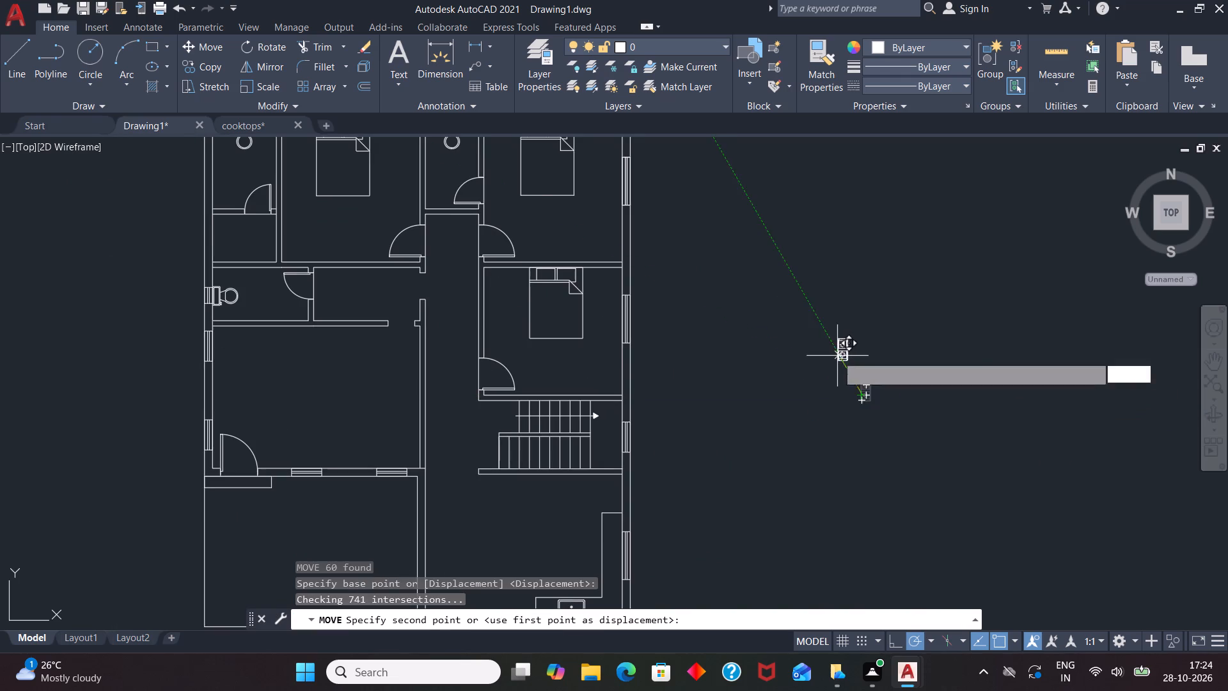
scroll(705, 484, up, 5)
scroll(745, 369, down, 1)
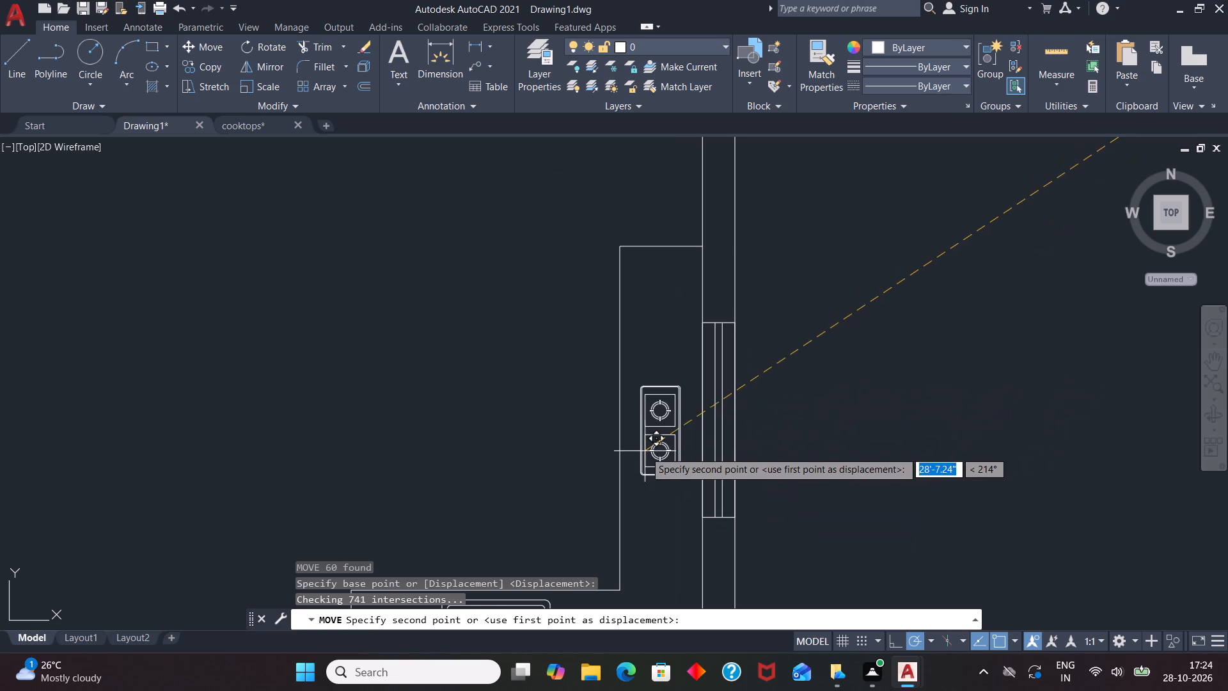
click(649, 452)
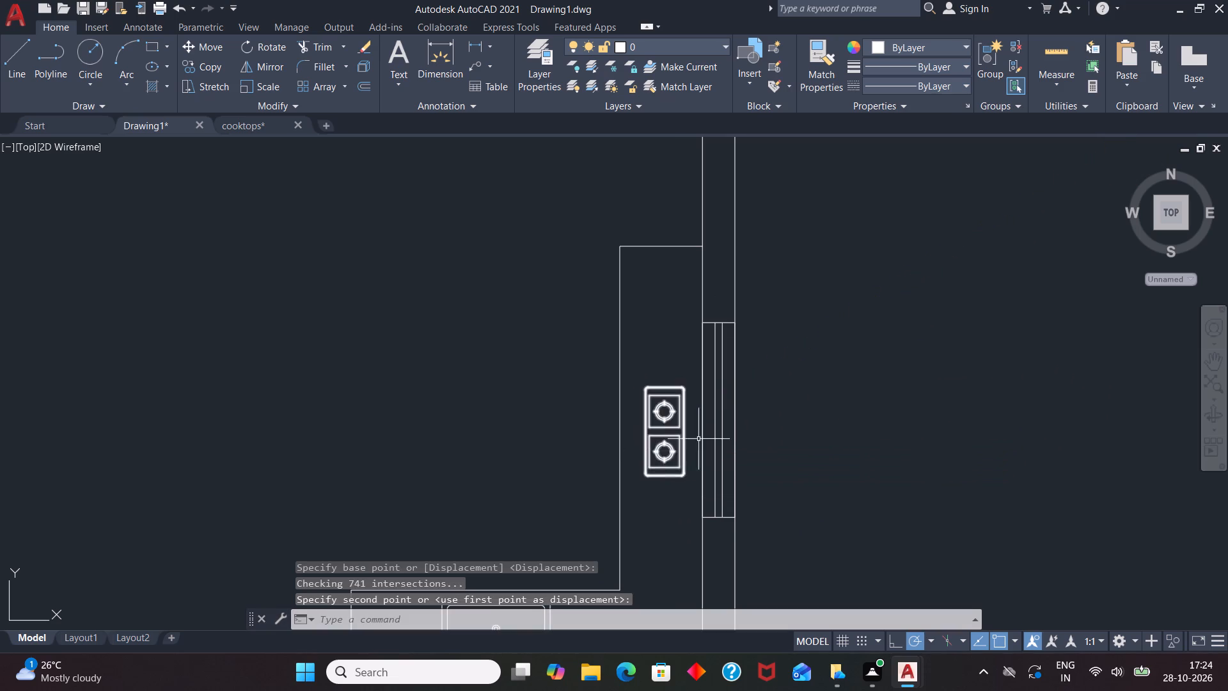
Examine the whole floor plan with its kitchen fixtures and bedroom furniture.
scroll(963, 351, down, 1)
scroll(897, 386, down, 1)
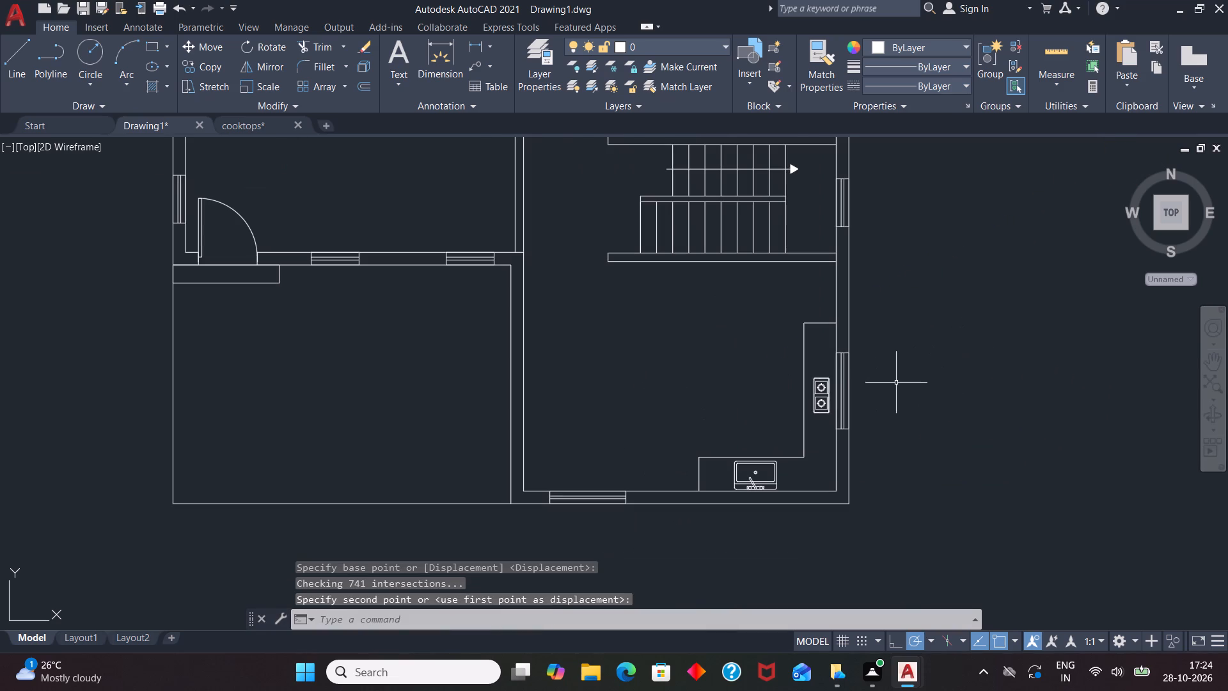
scroll(677, 441, down, 1)
scroll(738, 447, down, 1)
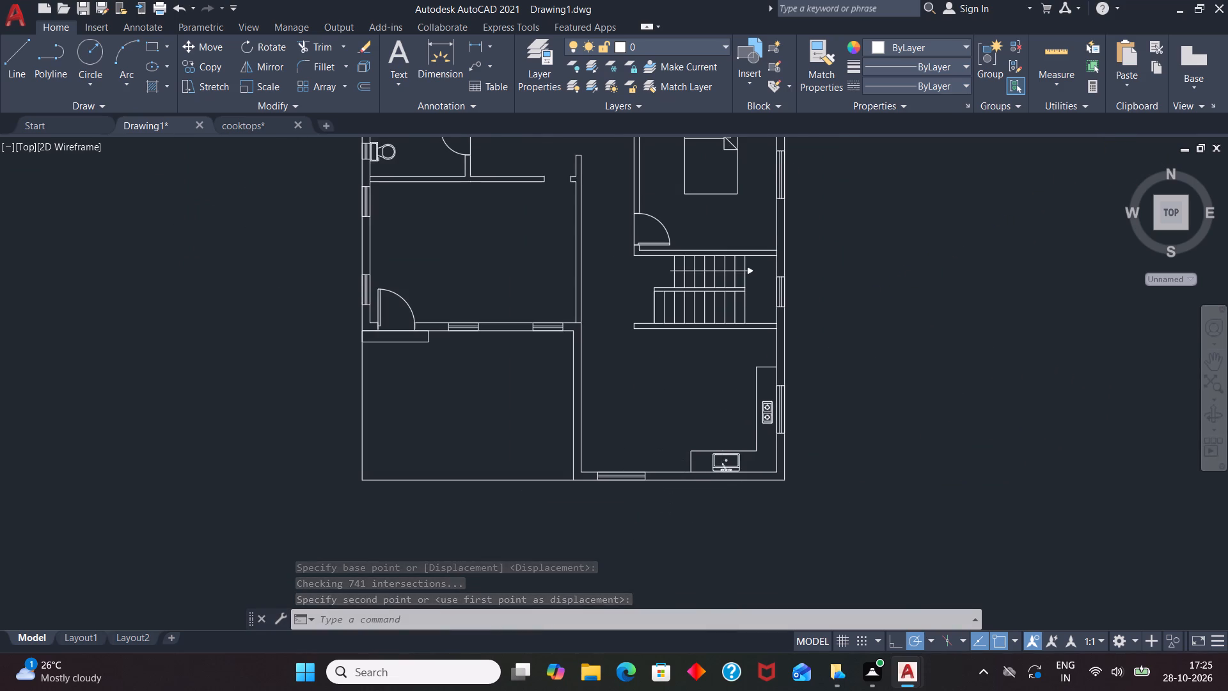
scroll(808, 559, down, 1)
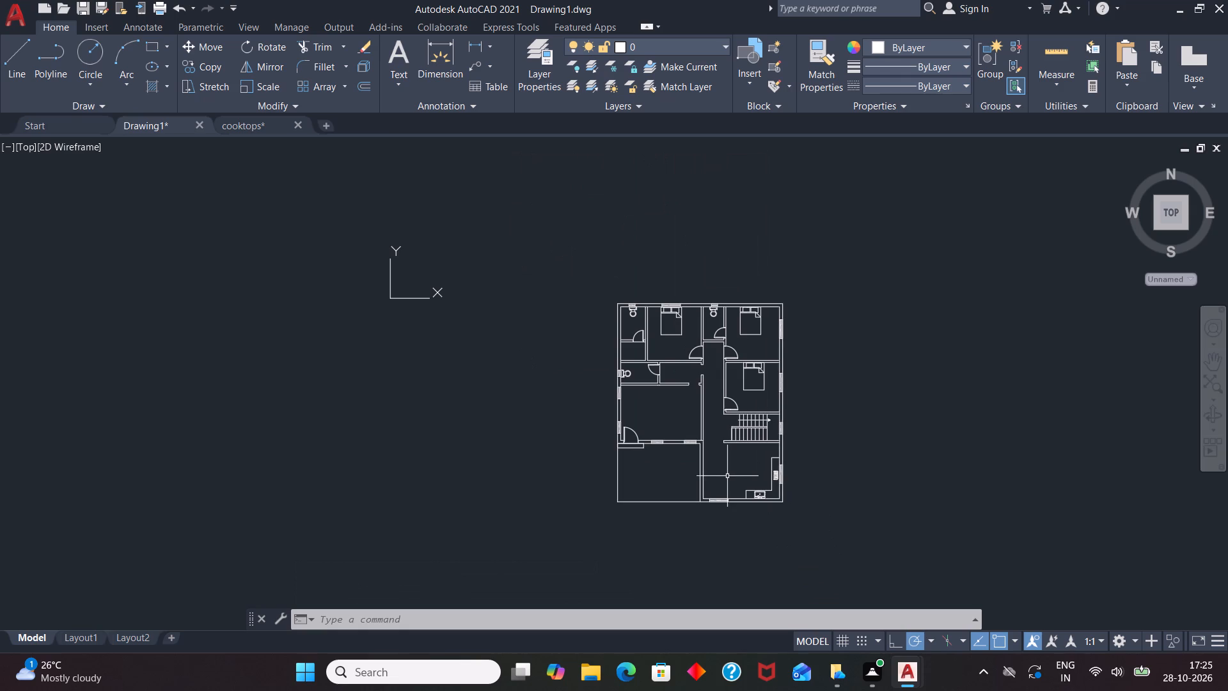
scroll(677, 454, up, 2)
scroll(617, 438, down, 1)
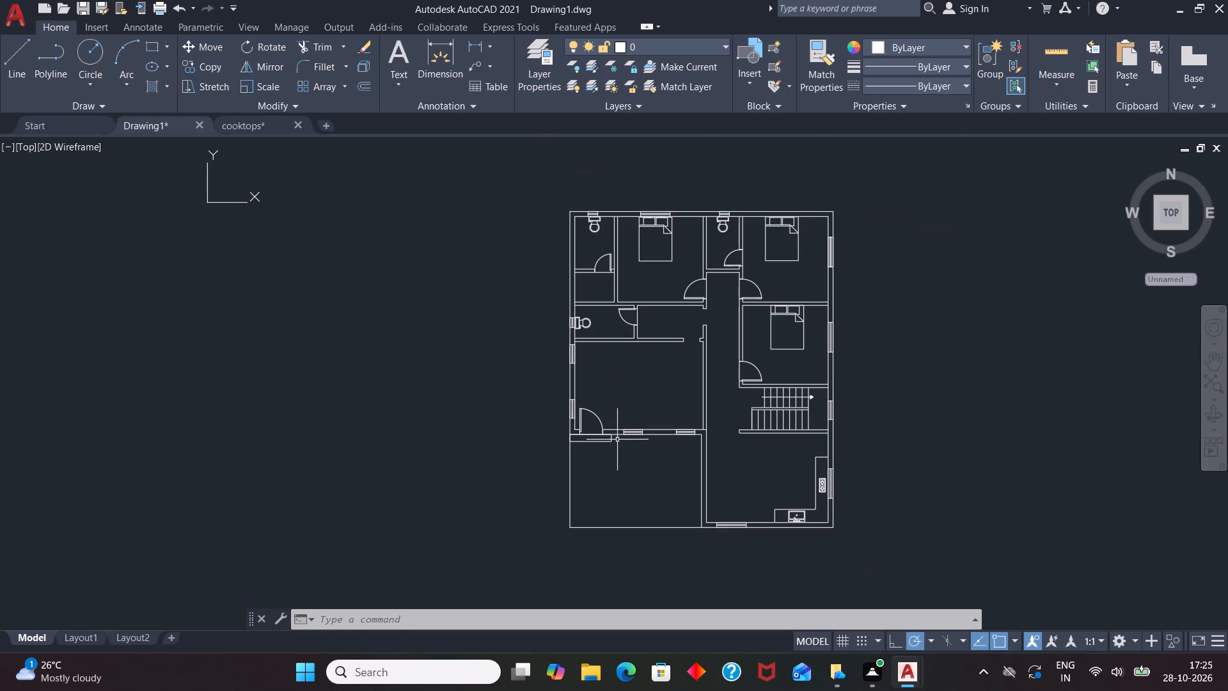
scroll(619, 440, down, 1)
scroll(590, 361, up, 1)
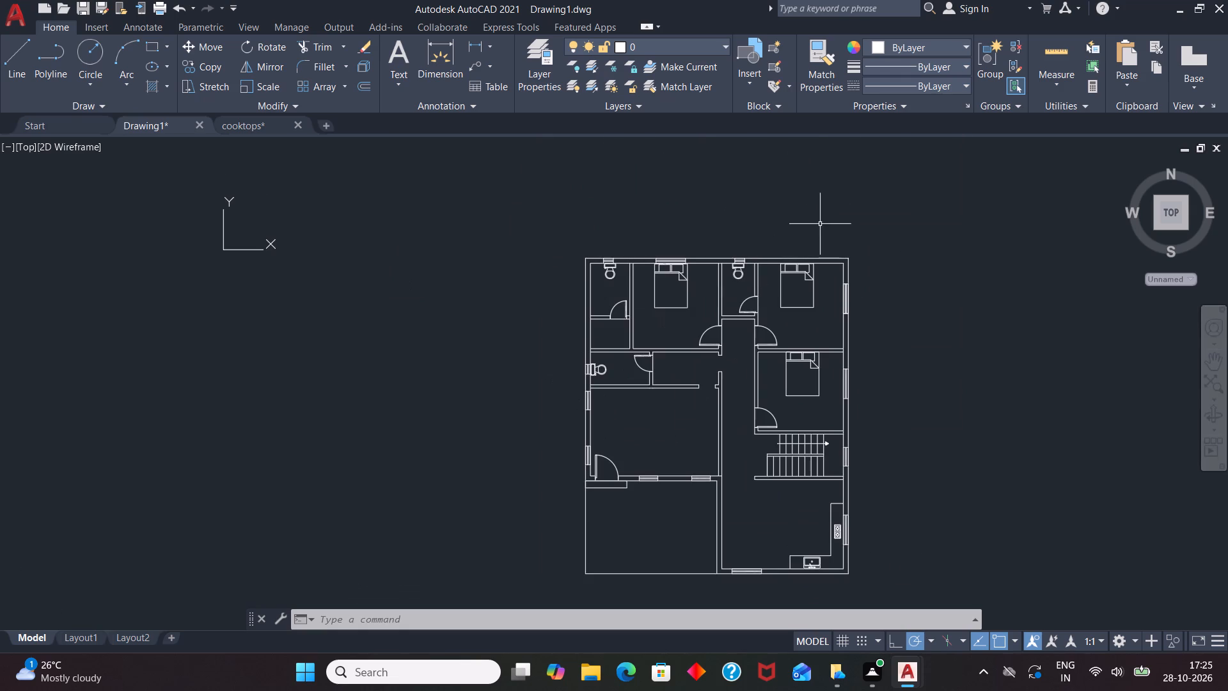
Open the dining_sets drawing from the CAD BLOCKS folder.
click(25, 17)
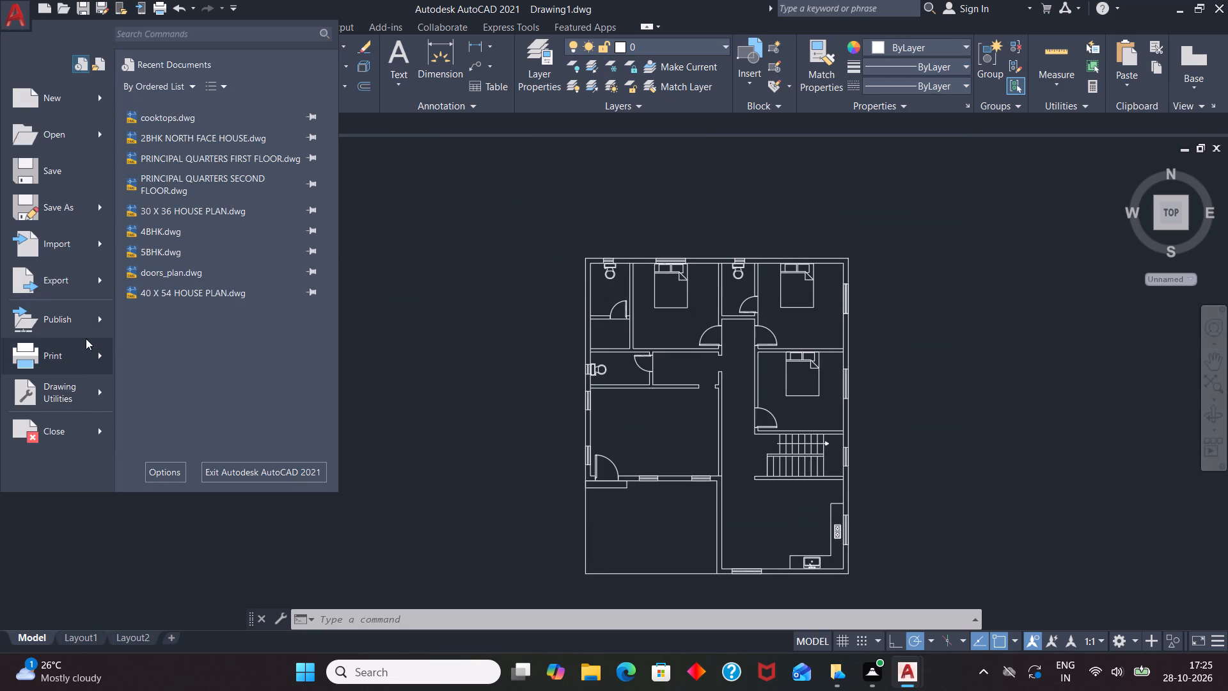
click(81, 138)
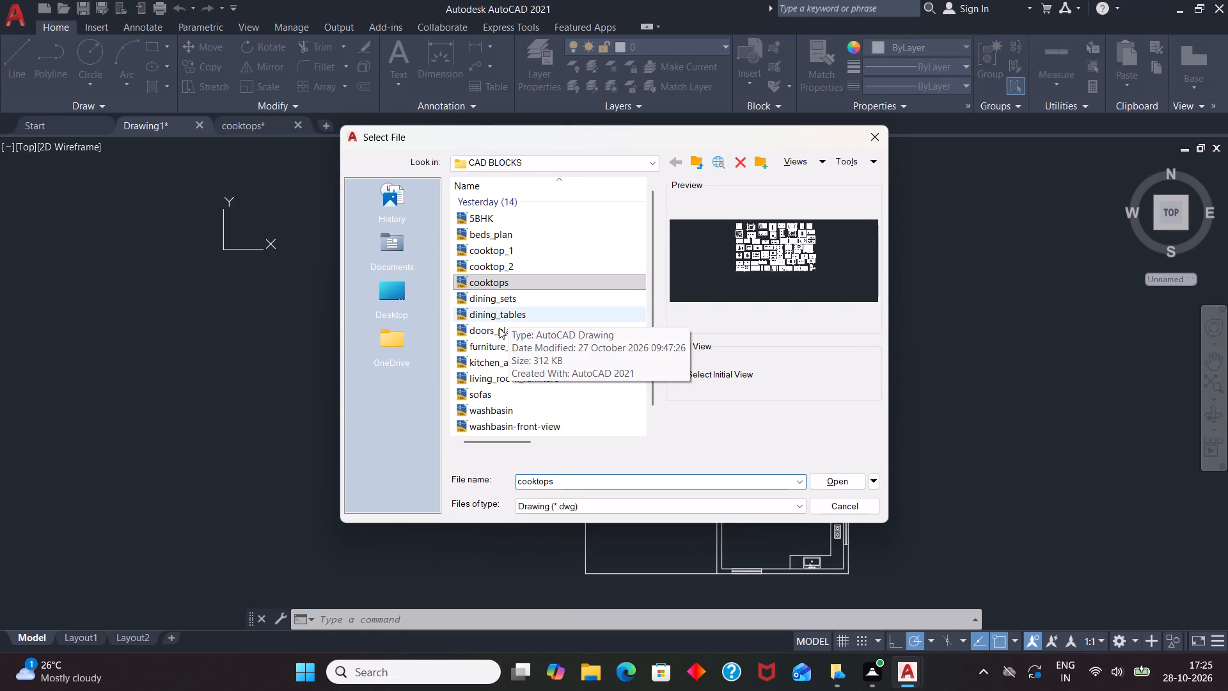
click(504, 303)
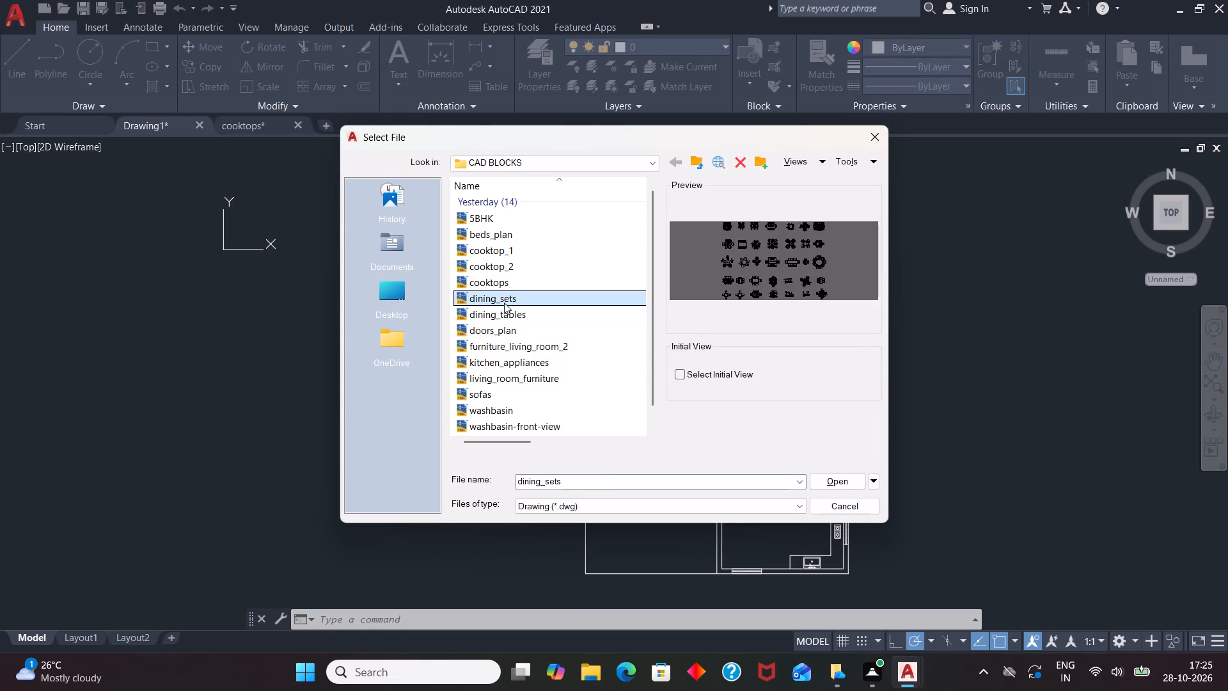
click(844, 483)
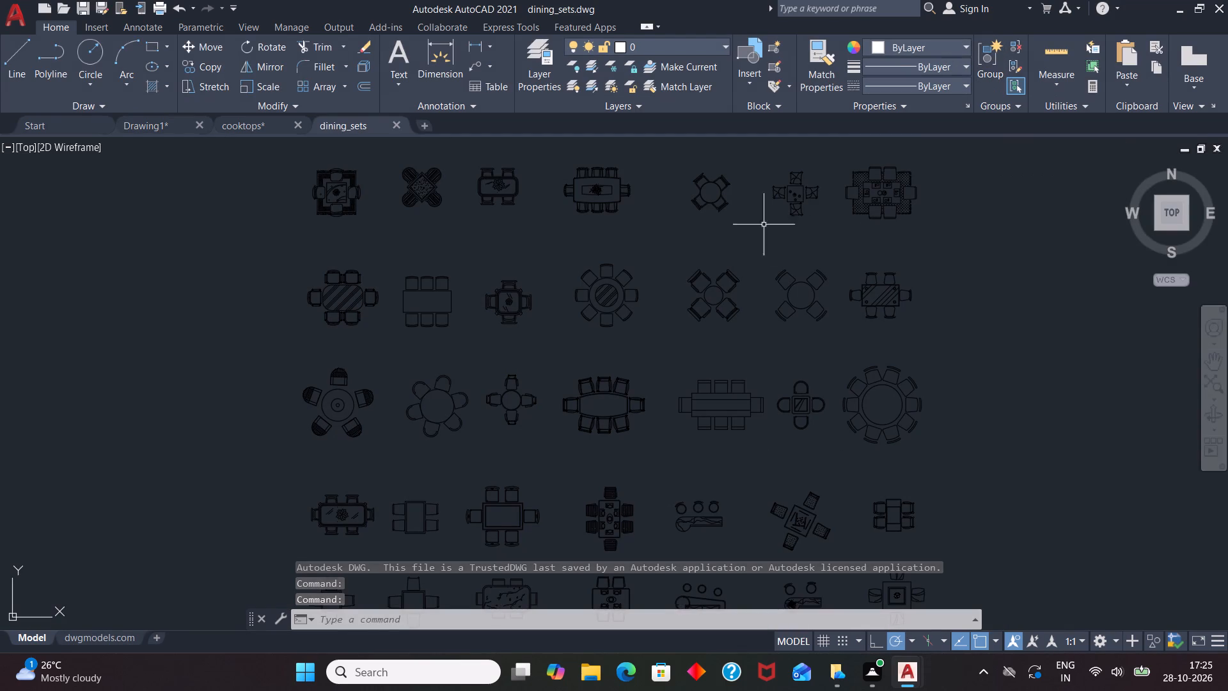
Change the colour of all the dining sets to ByLayer and dismiss the hatch grips tip.
key(ctrl+a)
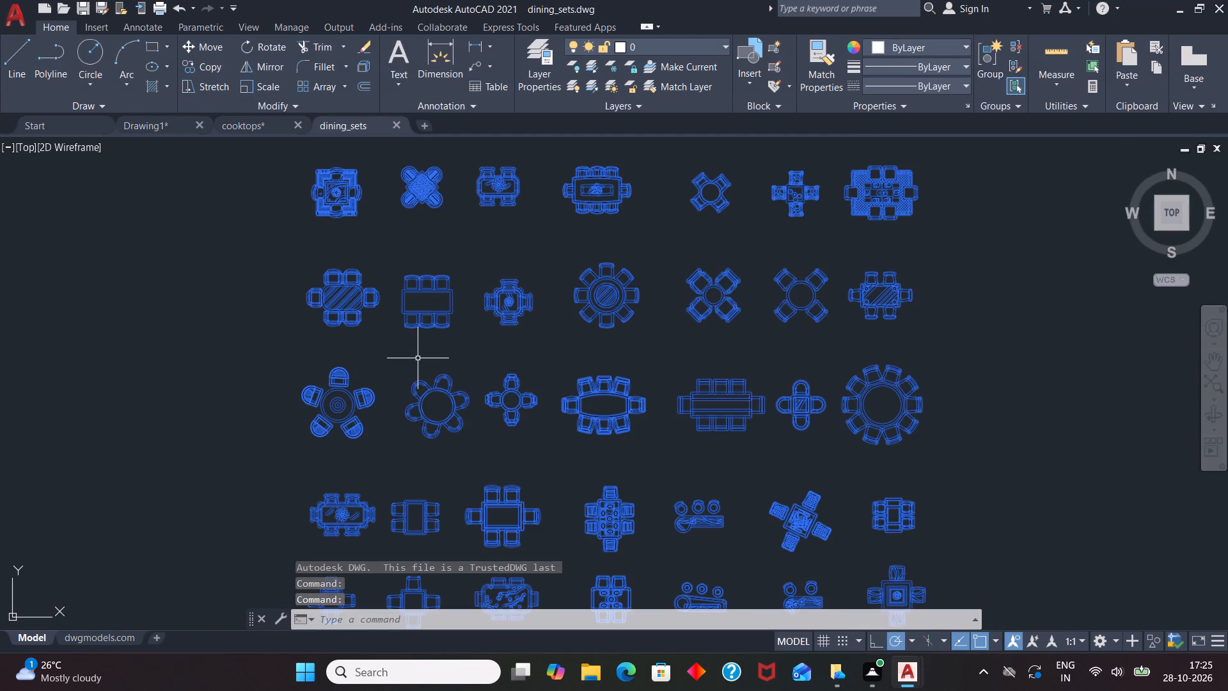
click(921, 48)
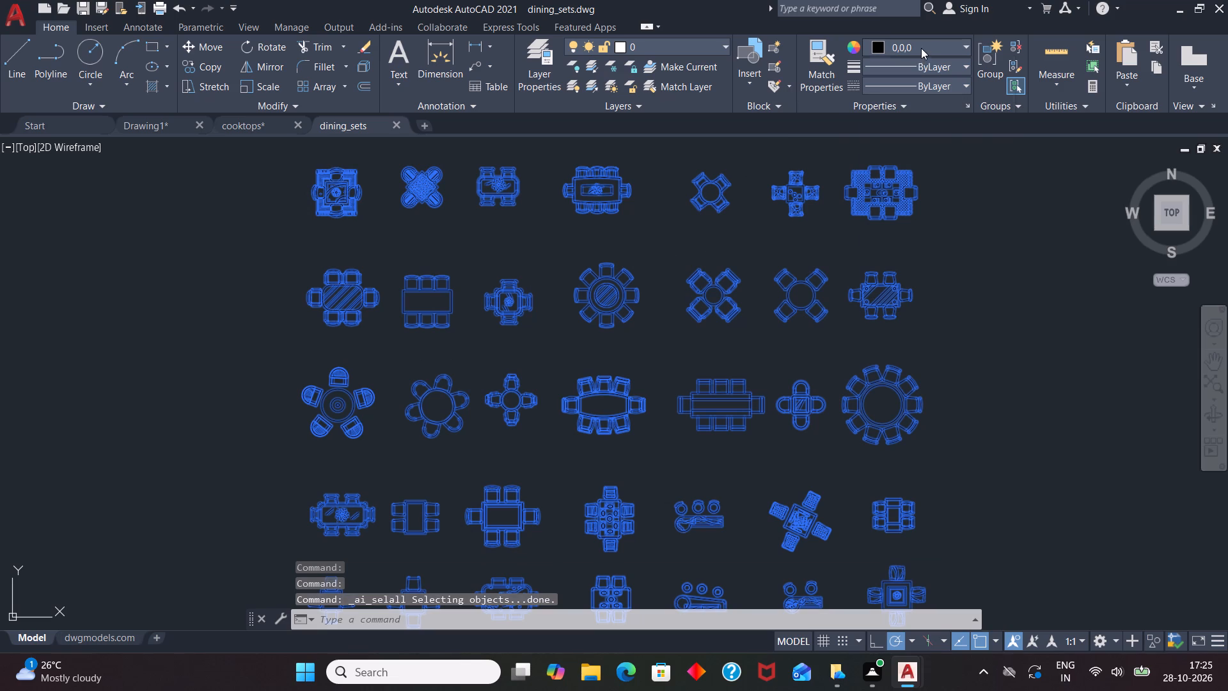
click(919, 70)
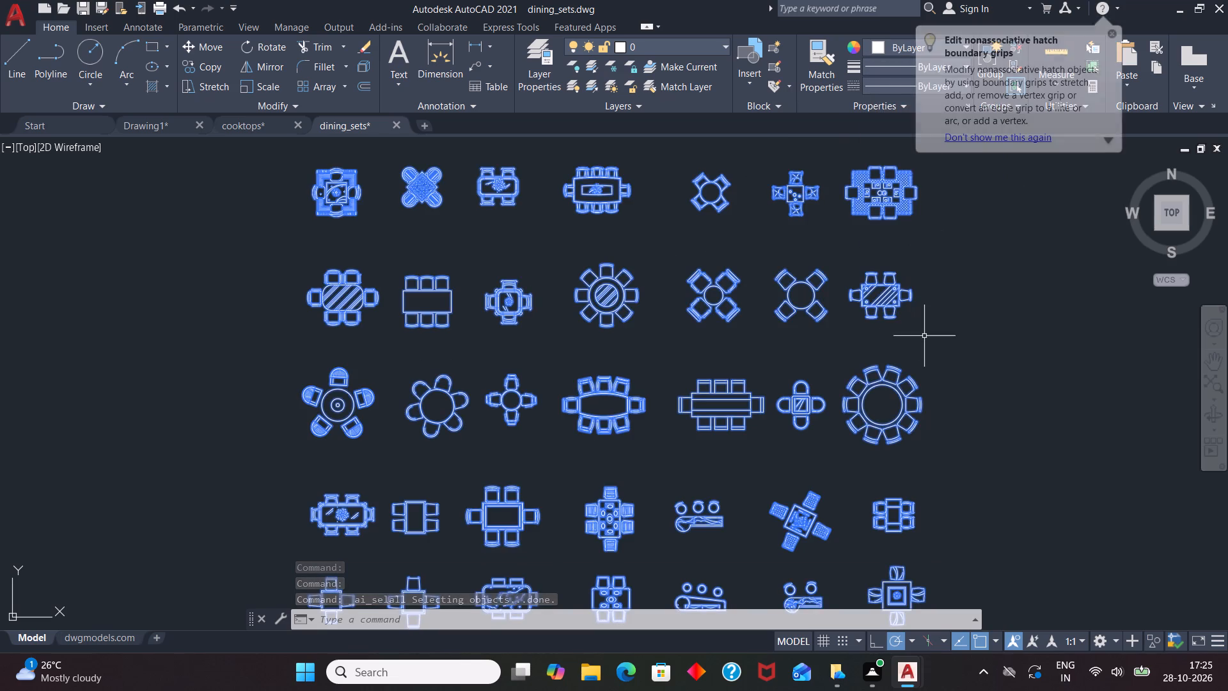
scroll(924, 353, down, 2)
key(Escape)
scroll(968, 390, up, 2)
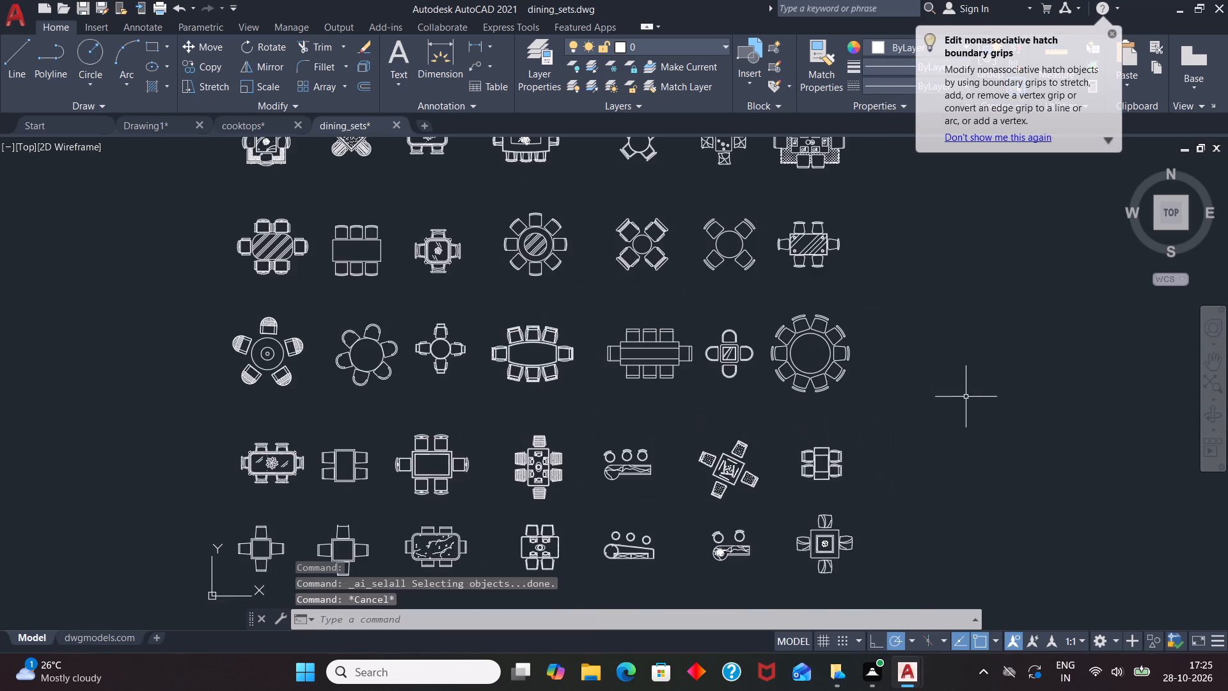
scroll(928, 402, down, 1)
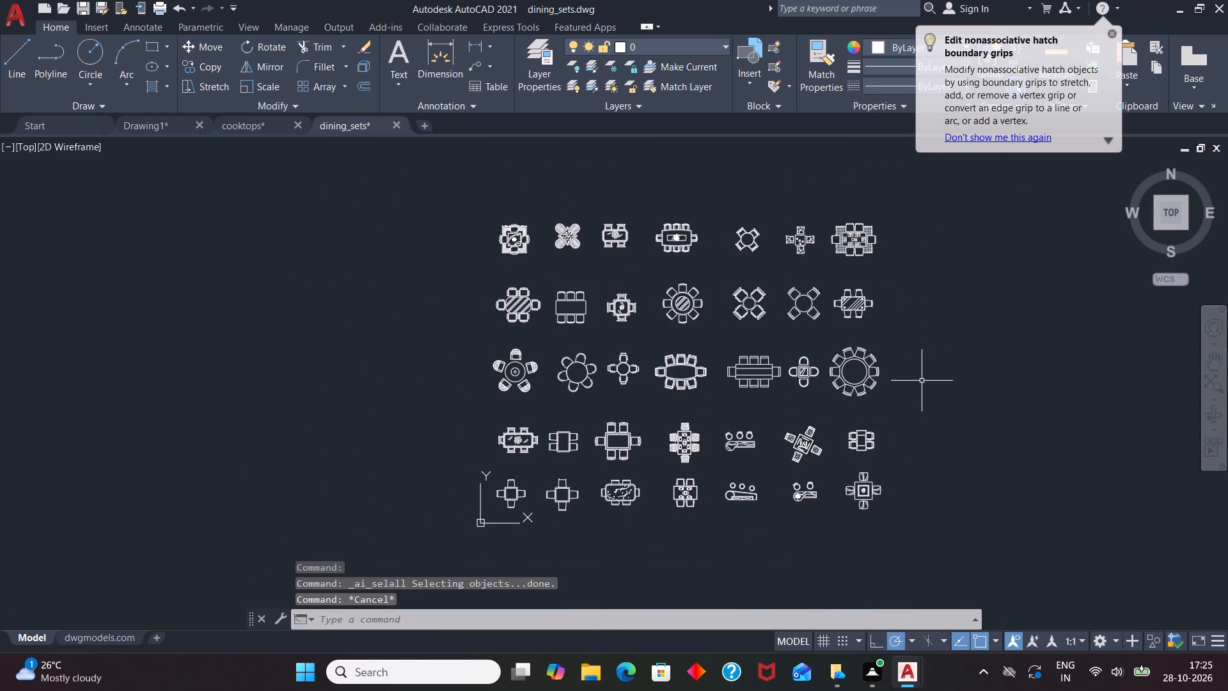
click(1114, 32)
scroll(867, 224, up, 1)
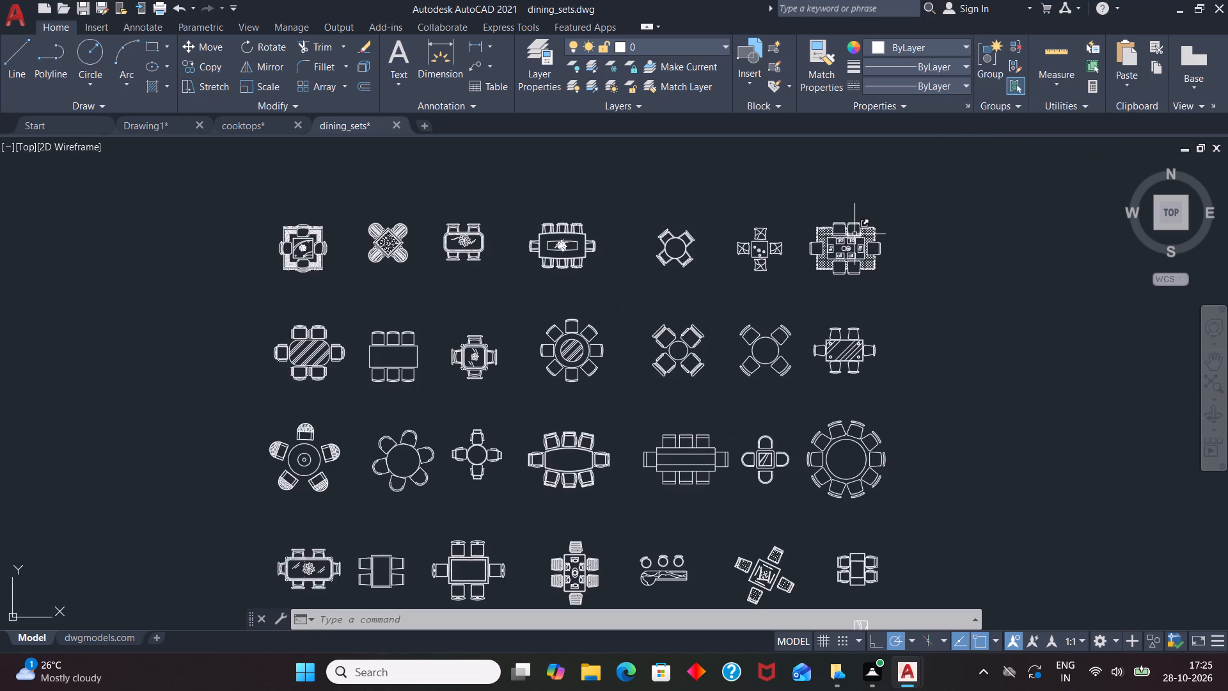
scroll(844, 252, down, 1)
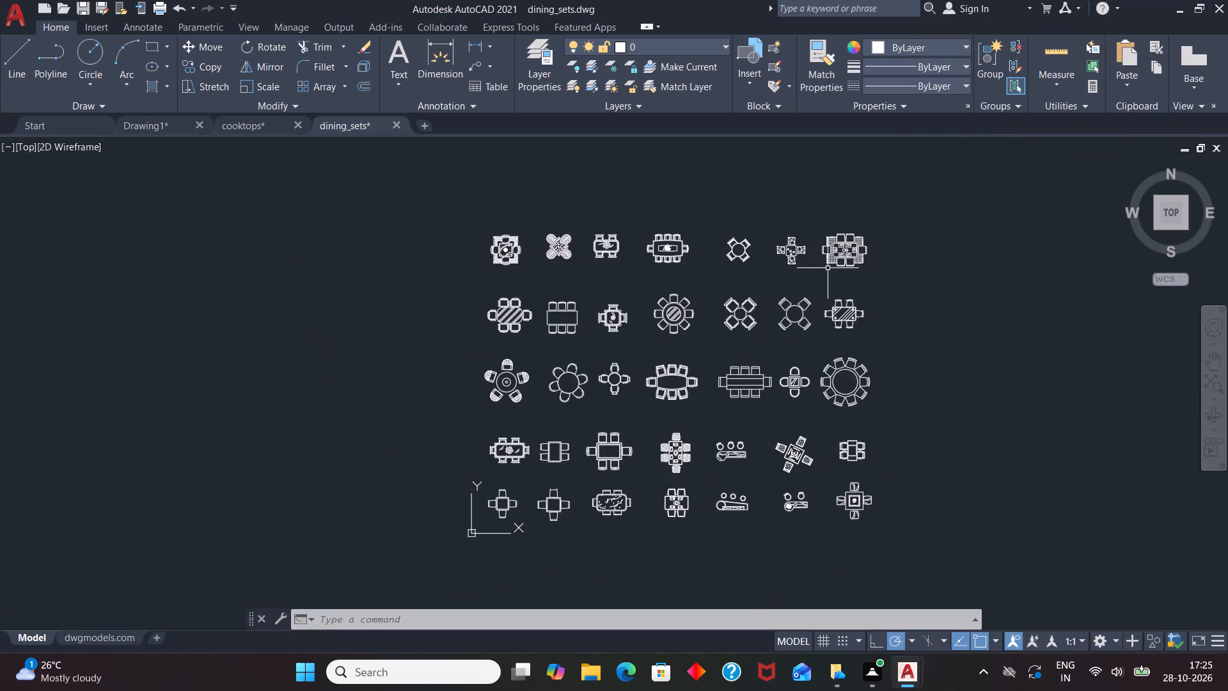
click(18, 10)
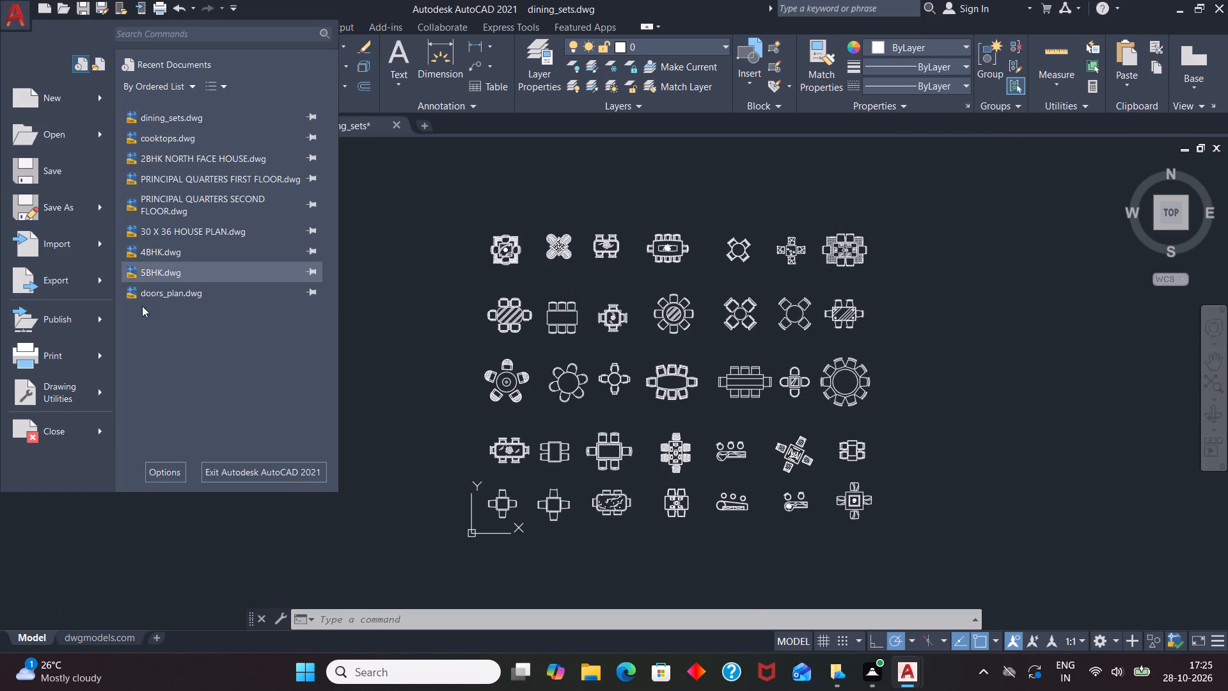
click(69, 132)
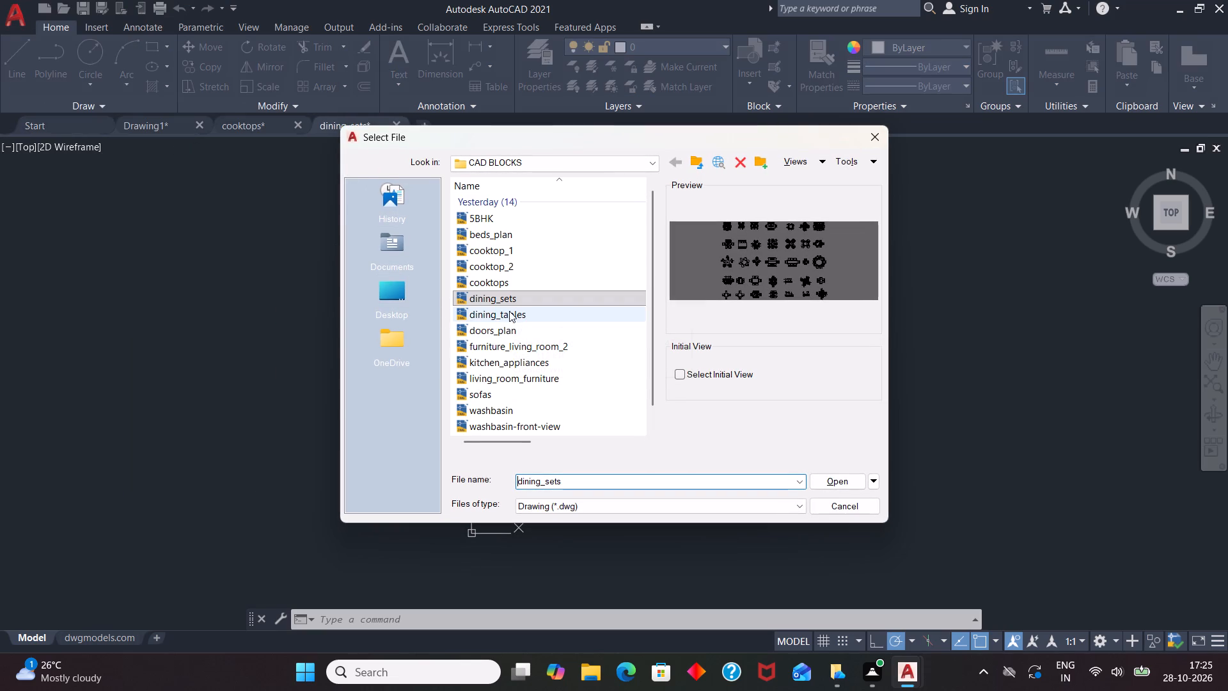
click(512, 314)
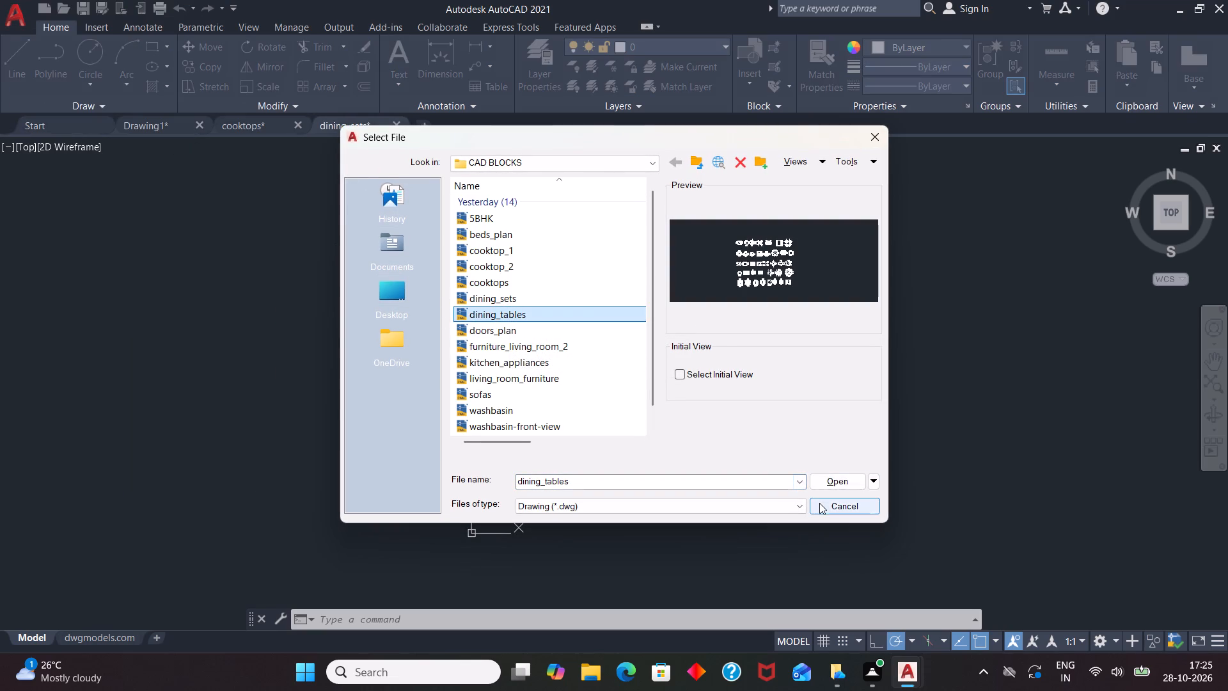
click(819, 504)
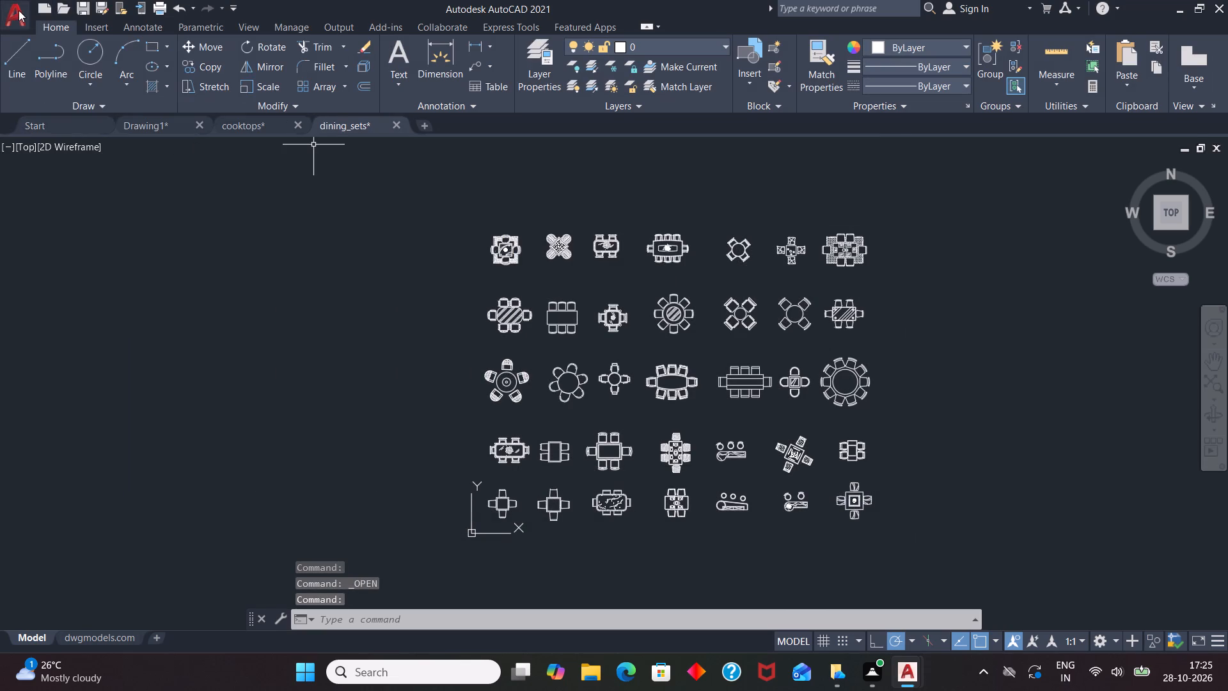
Open the dining_tables drawing from the CAD BLOCKS folder.
click(19, 10)
click(88, 135)
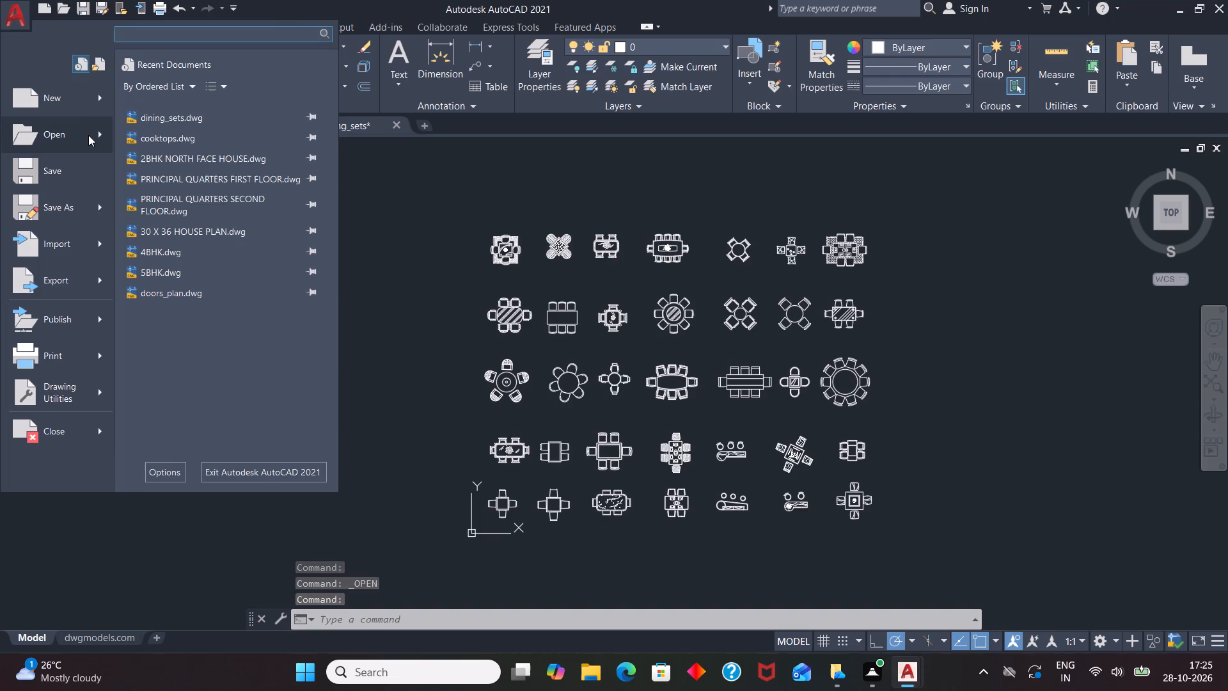
click(526, 317)
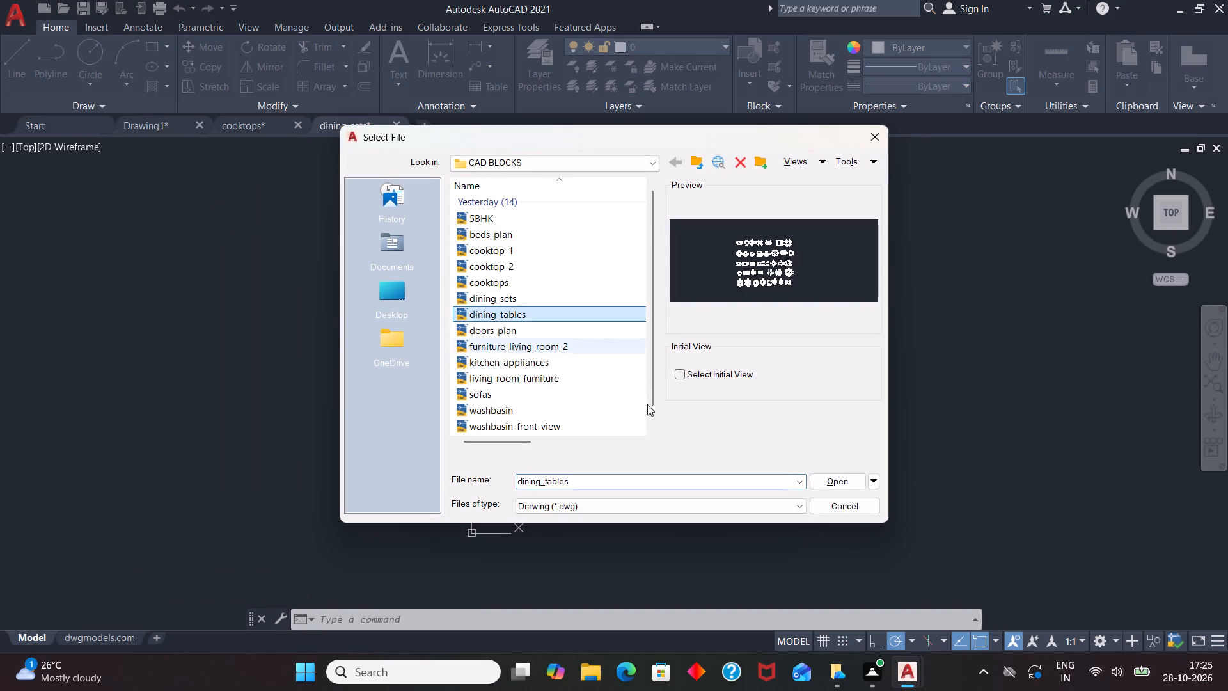
click(849, 482)
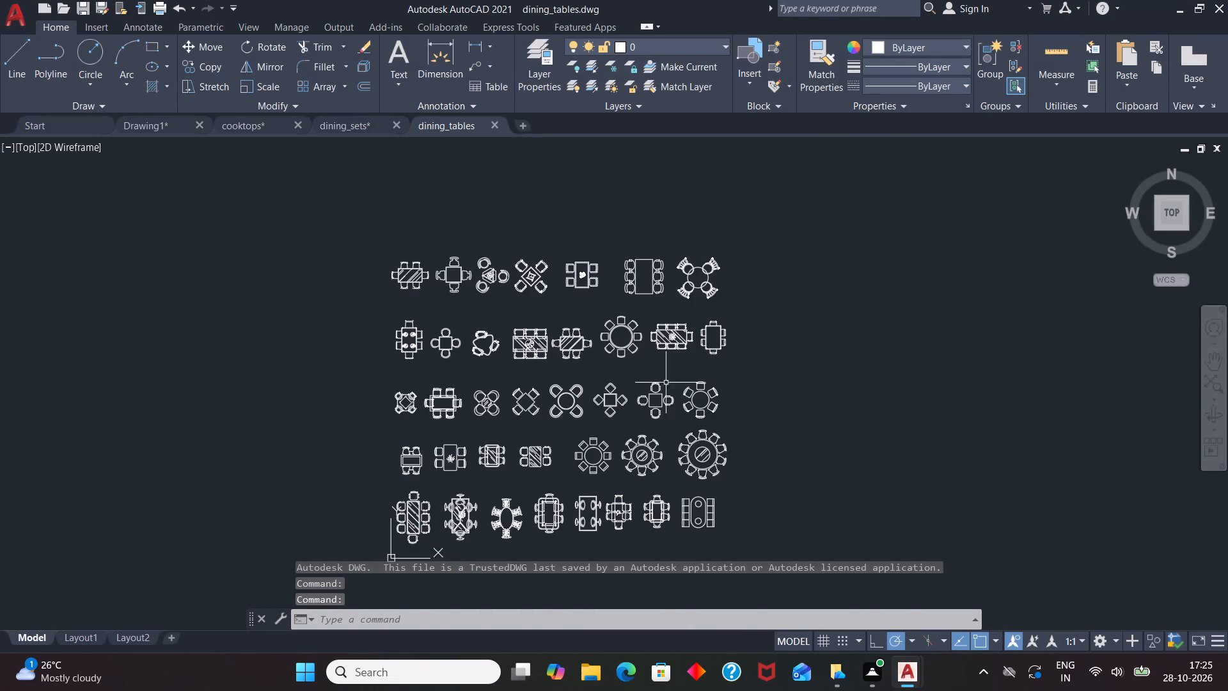
Group all parts of the six-chair rectangular dining table in the lowest row, beside the oval two-circle table with benches.
scroll(393, 434, up, 2)
scroll(669, 359, down, 1)
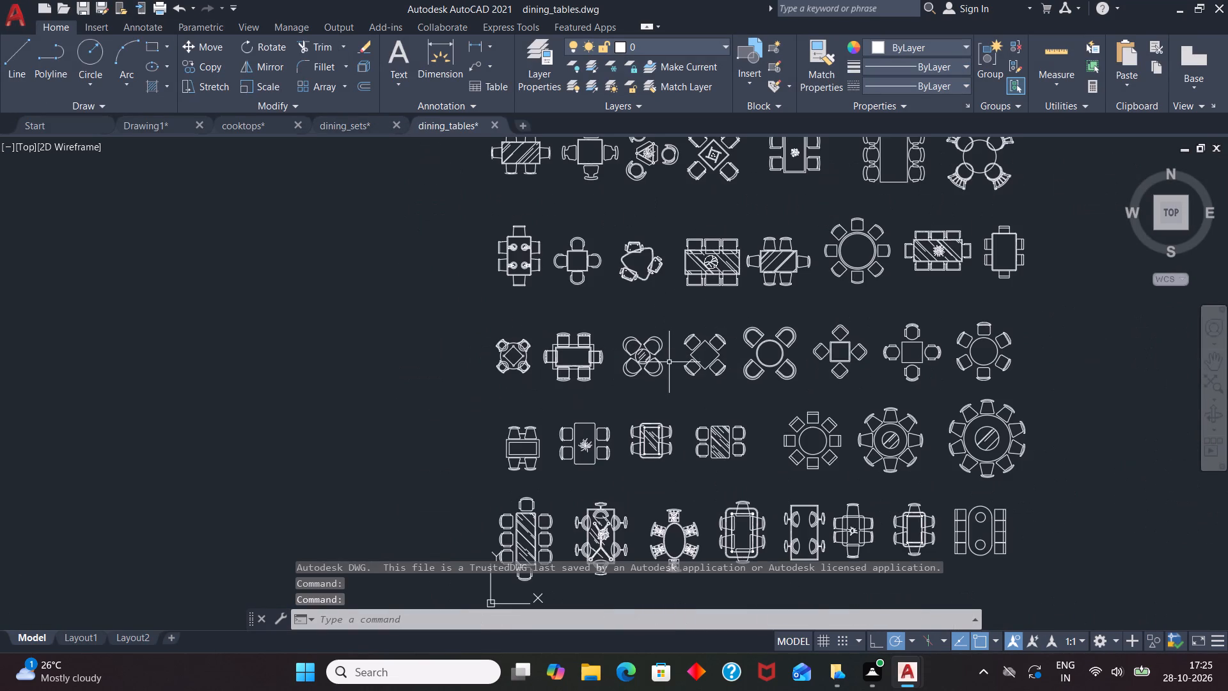
scroll(669, 362, down, 1)
scroll(779, 479, up, 1)
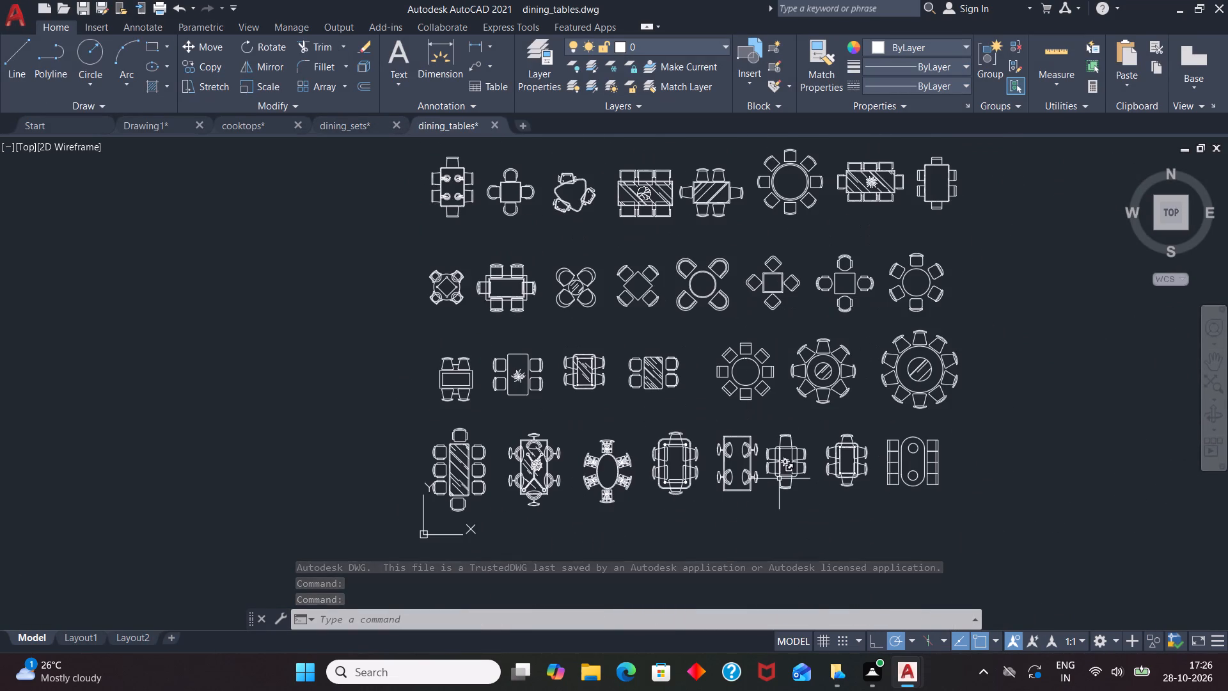
scroll(844, 463, up, 2)
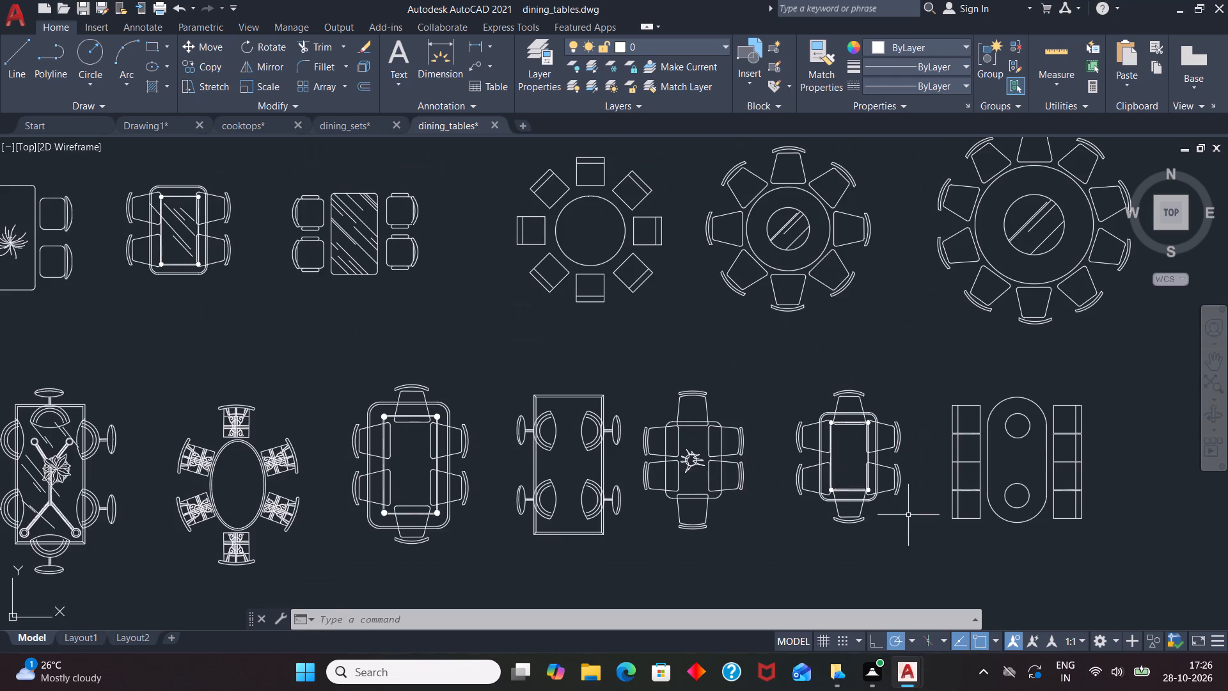
drag(917, 504, 925, 419)
drag(923, 415, 782, 431)
drag(782, 440, 783, 459)
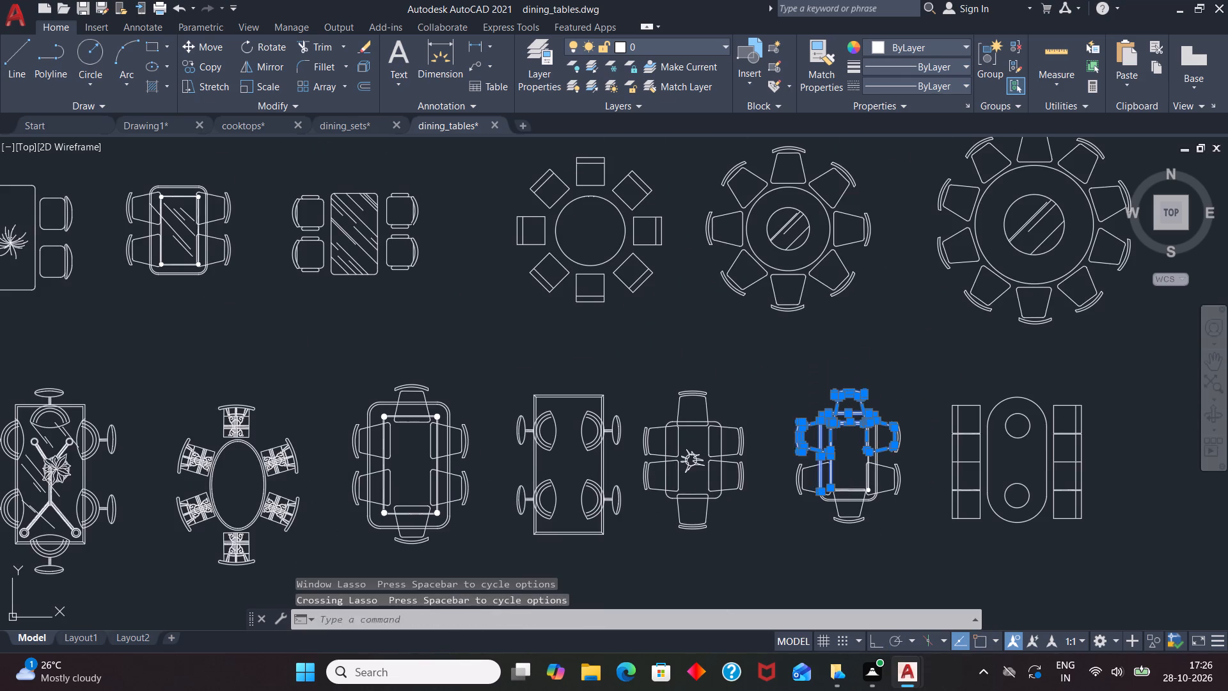
drag(783, 459, 800, 512)
click(899, 546)
drag(912, 533, 796, 431)
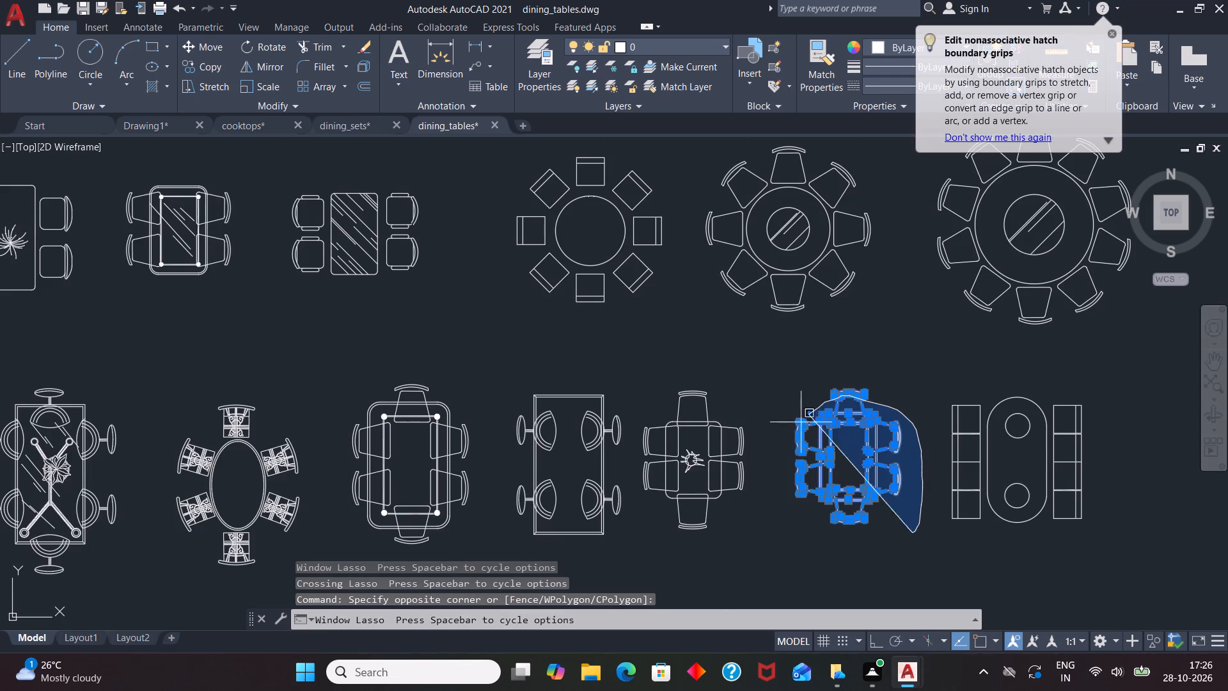
drag(796, 431, 780, 455)
scroll(892, 498, up, 2)
drag(929, 519, 663, 500)
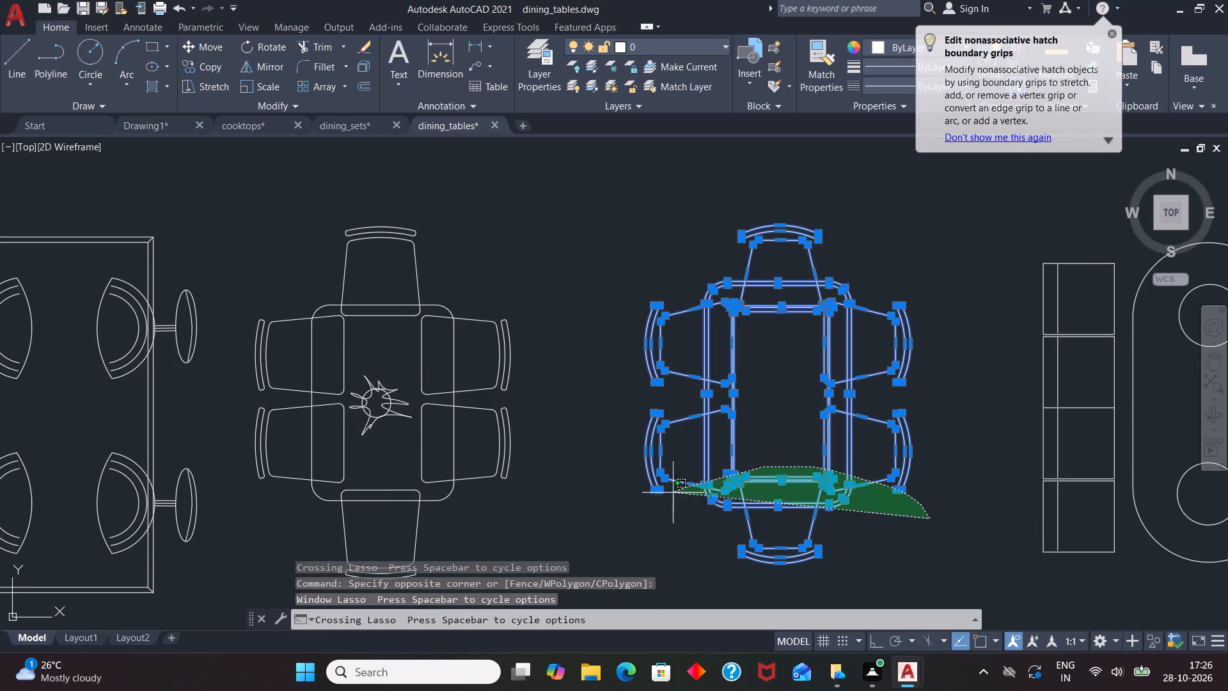
drag(663, 500, 658, 504)
drag(1009, 348, 1002, 339)
scroll(893, 418, down, 1)
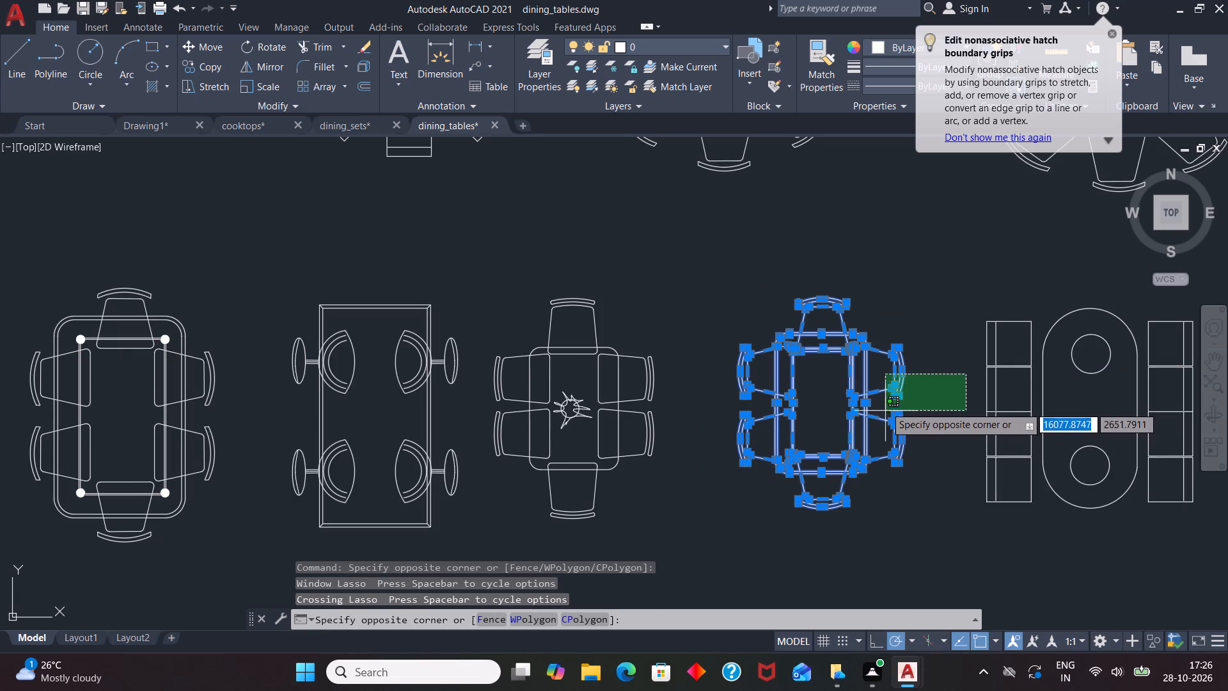
click(885, 404)
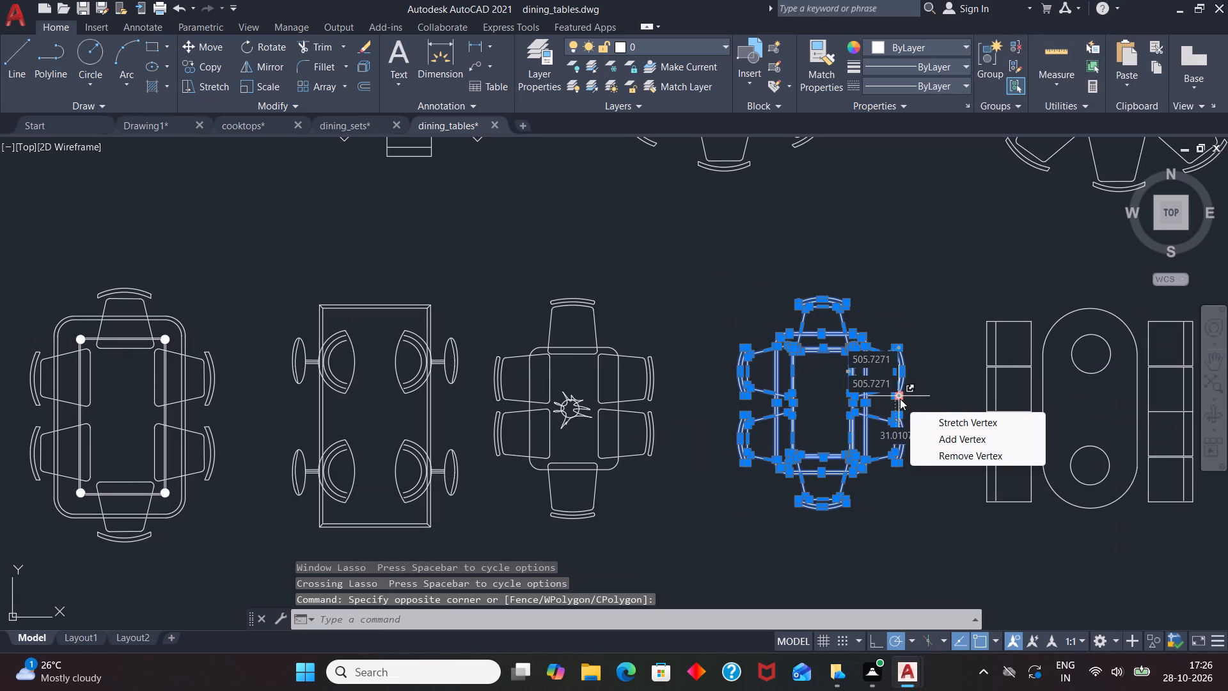
key(g)
key(Return)
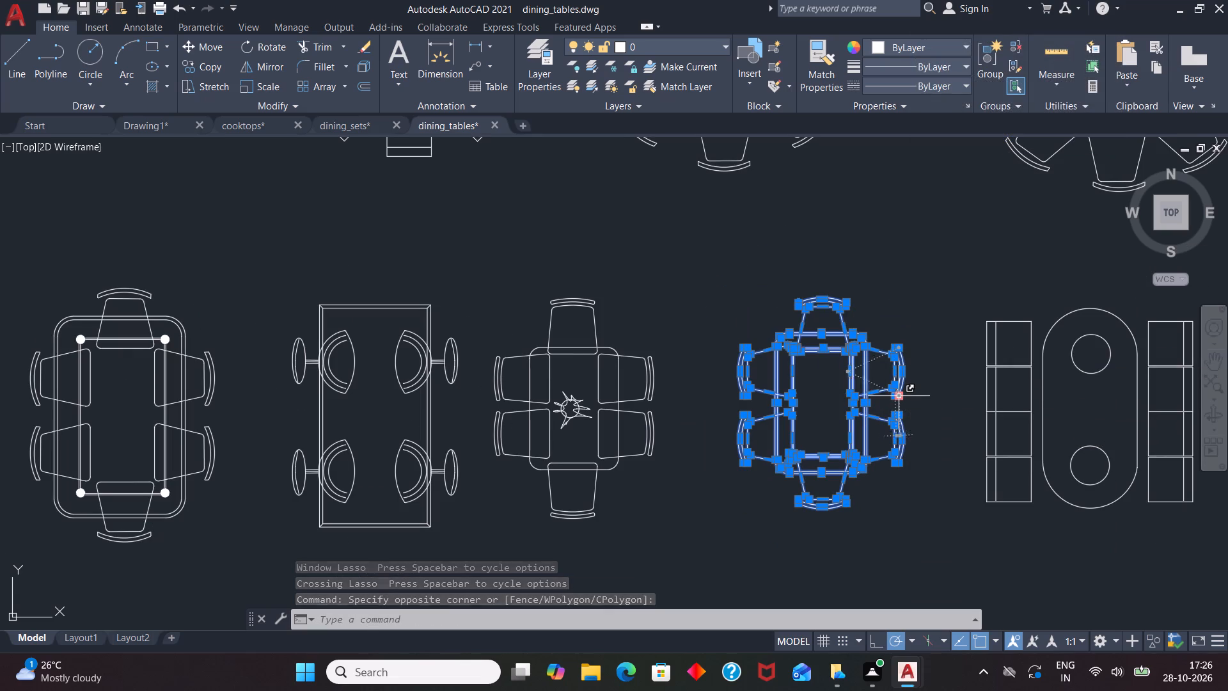
key(g)
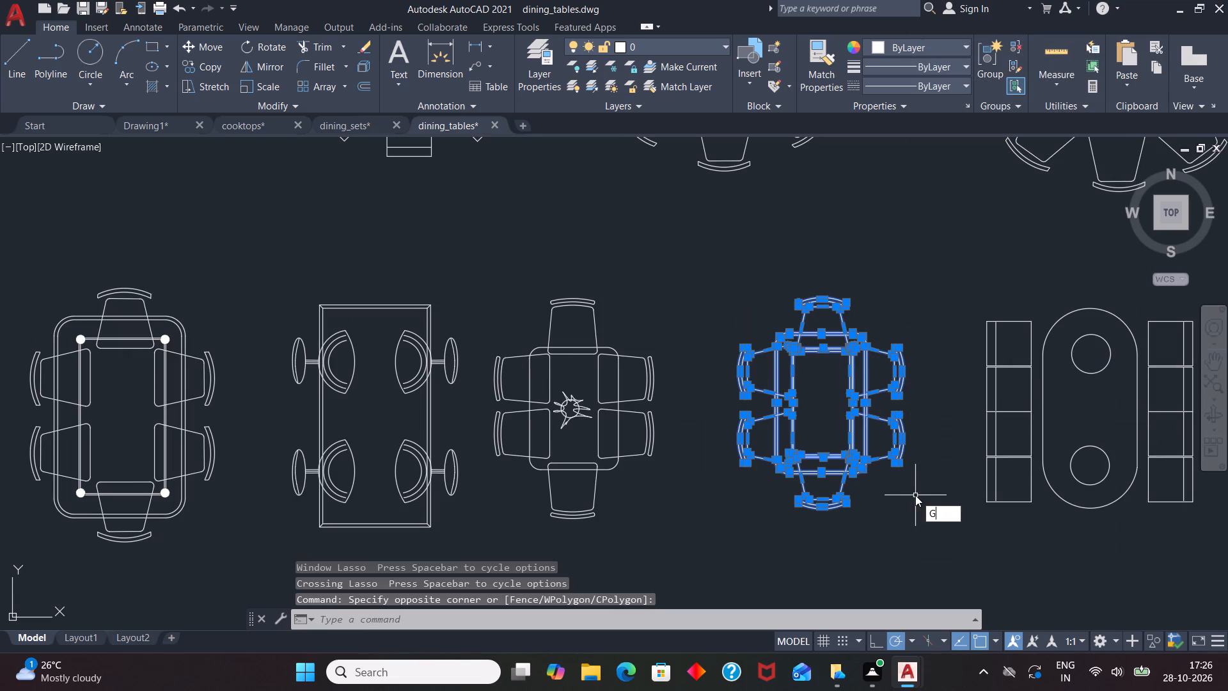
key(Return)
Copy the grouped six-chair dining set into Drawing1, placing it in the empty space east of the floor plan.
double_click(854, 438)
scroll(847, 457, down, 2)
key(ctrl+c)
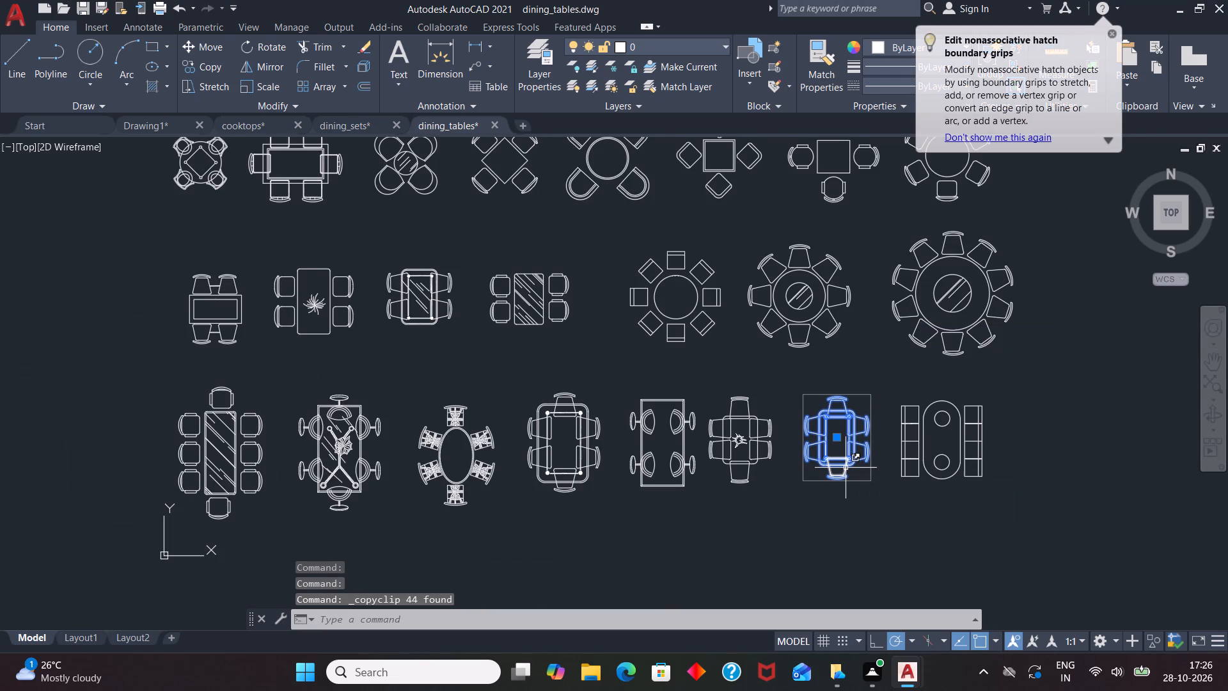
scroll(846, 475, down, 2)
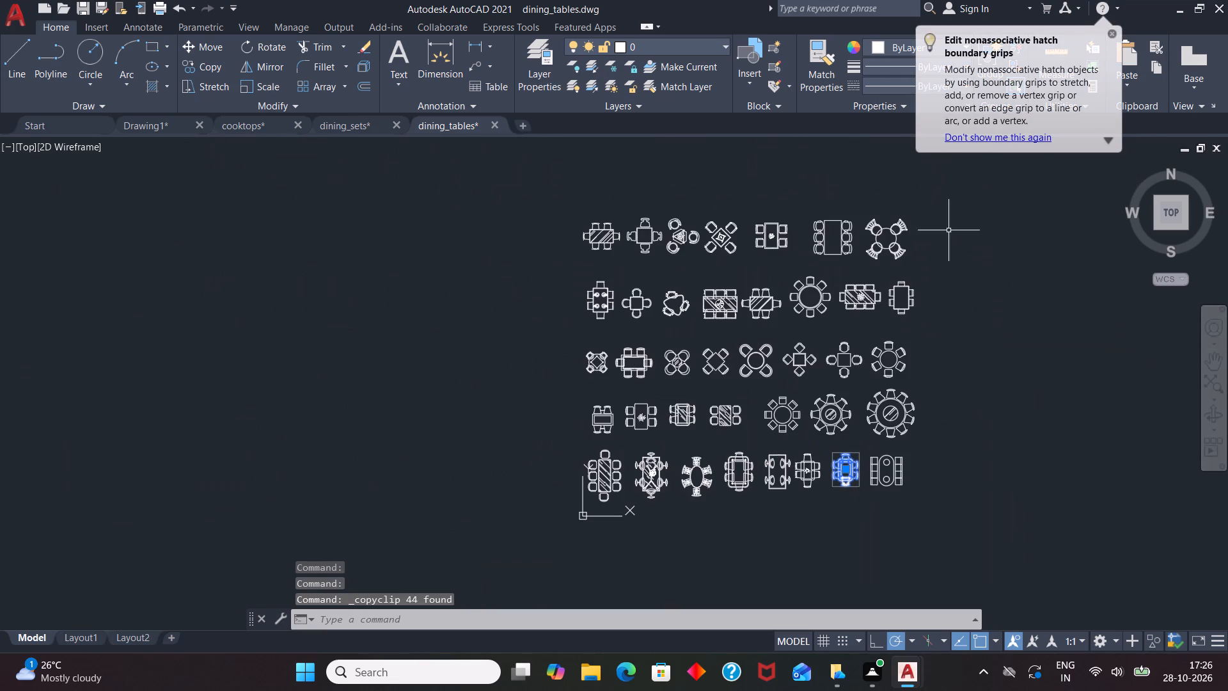
click(1115, 36)
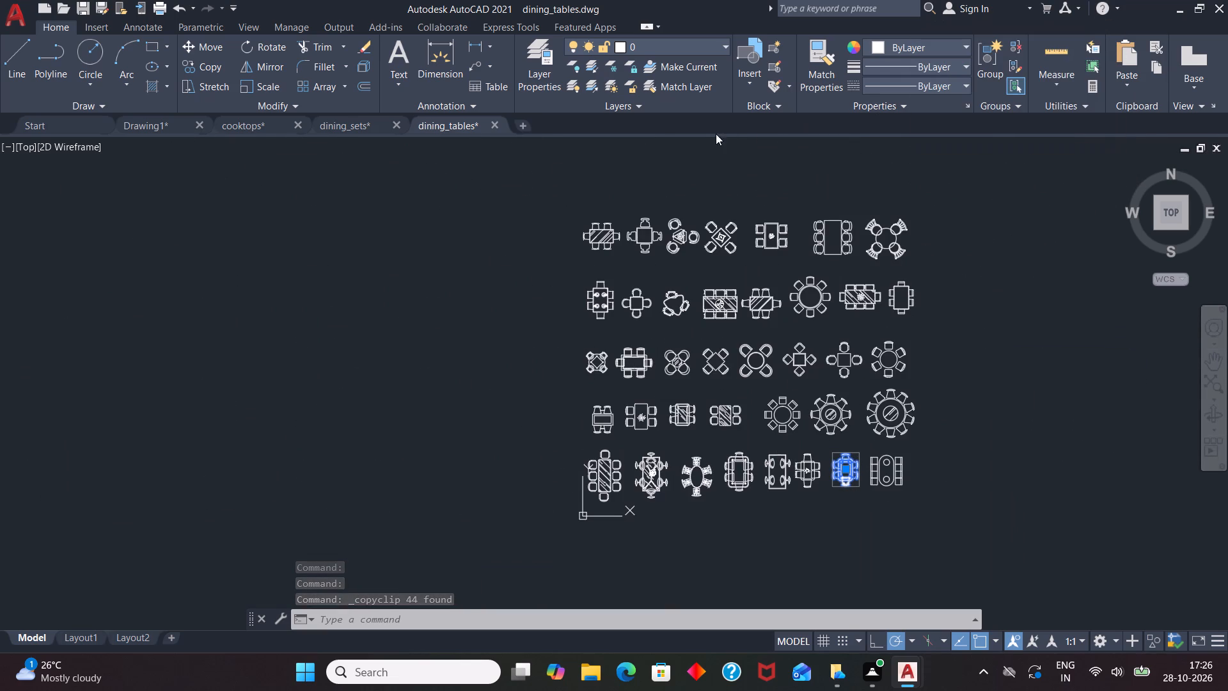
click(143, 122)
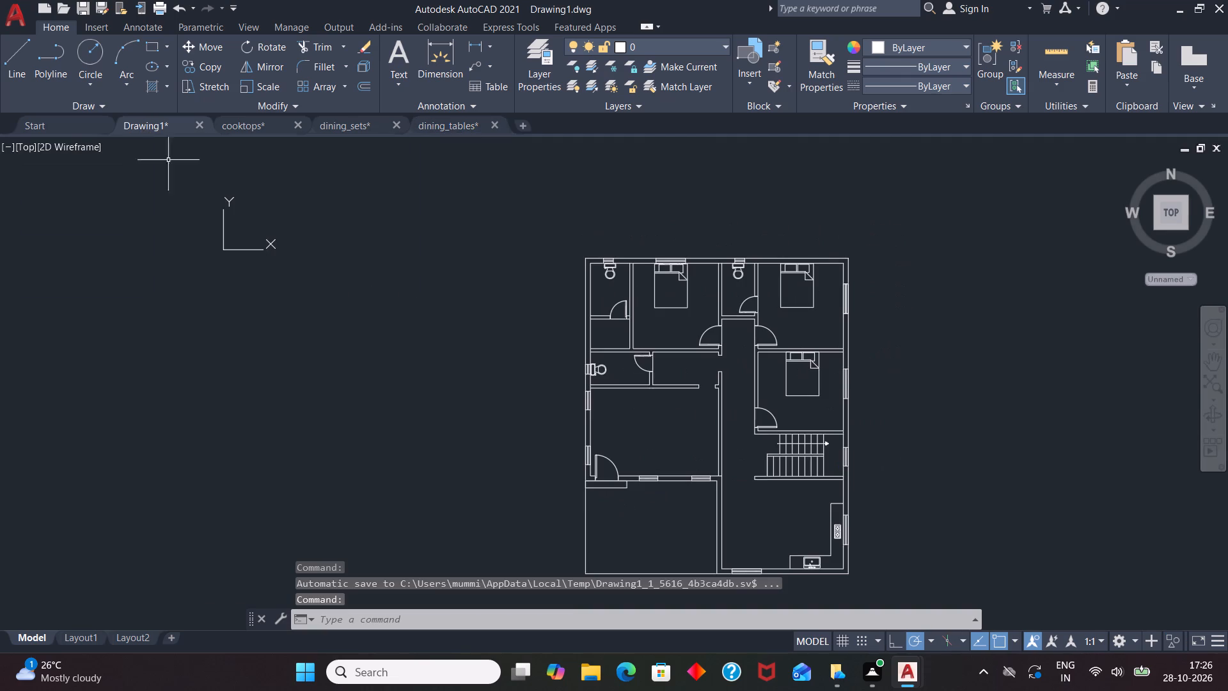
scroll(743, 331, down, 2)
scroll(749, 488, up, 1)
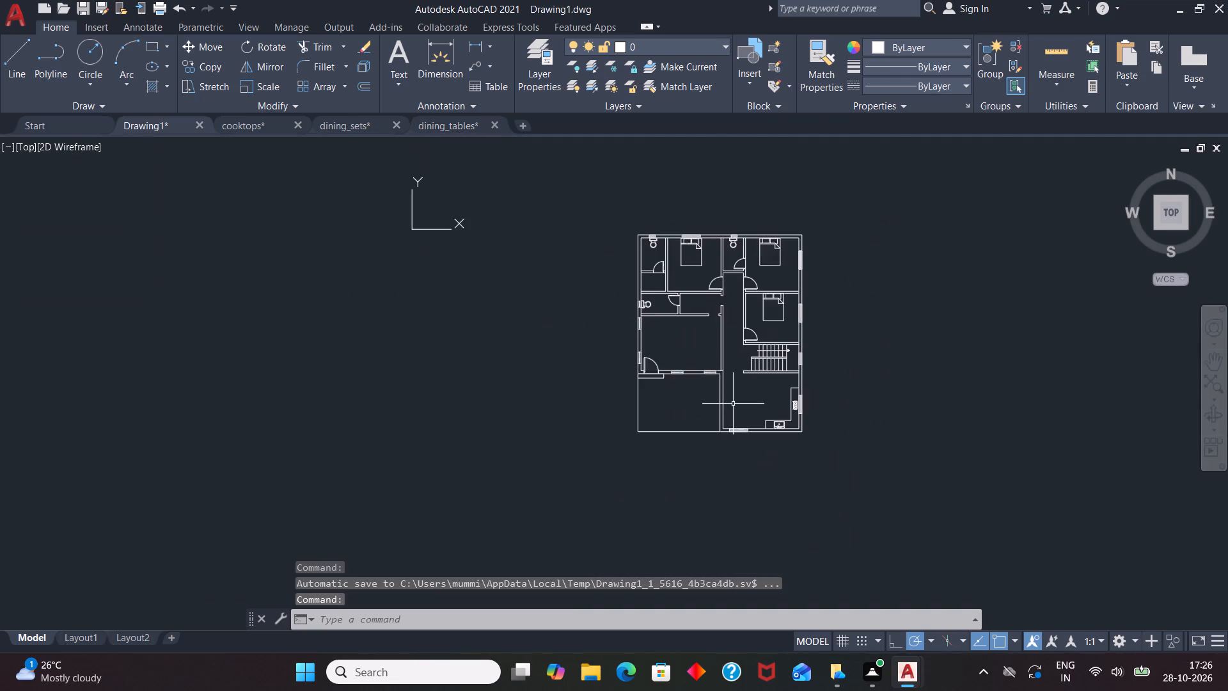
scroll(733, 403, up, 2)
key(ctrl+v)
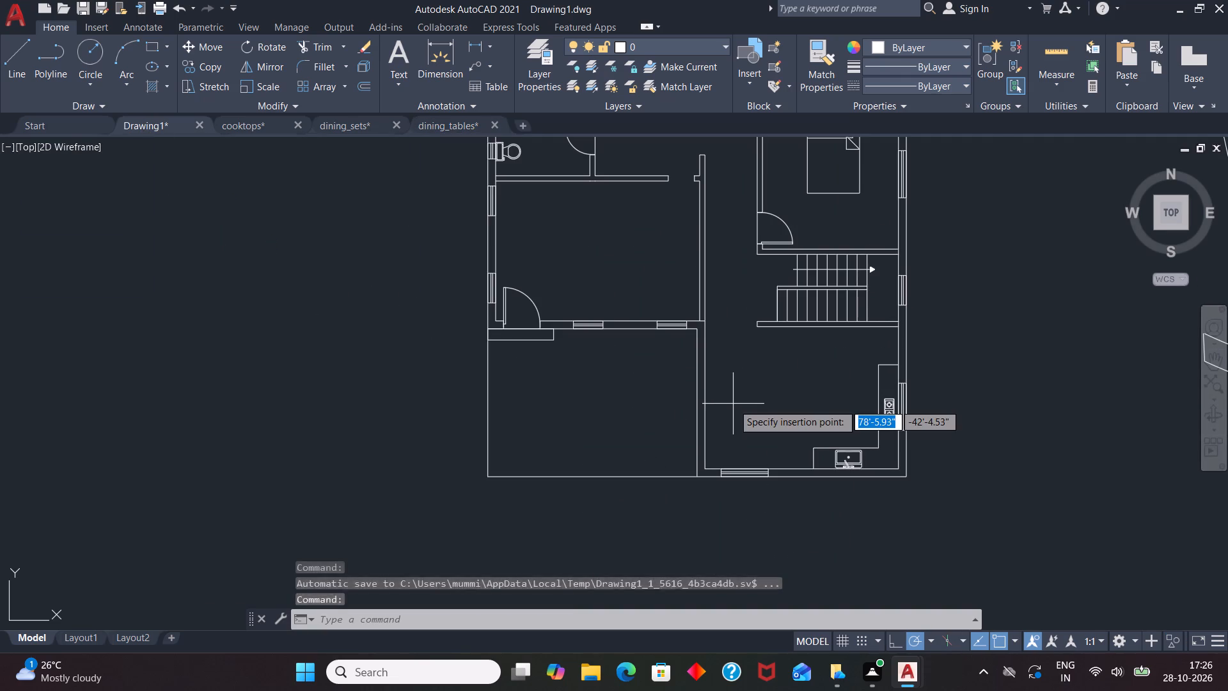
scroll(694, 440, down, 4)
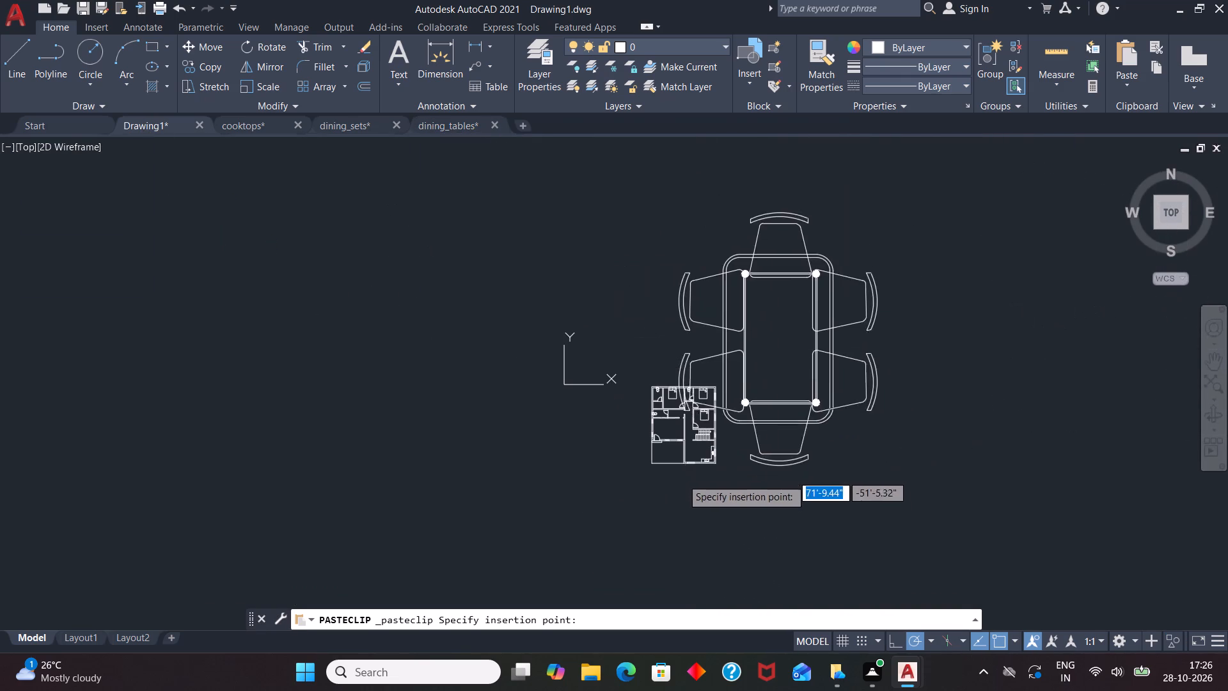
click(775, 472)
Group all parts of the pasted dining set in Drawing1.
drag(1035, 432, 1038, 302)
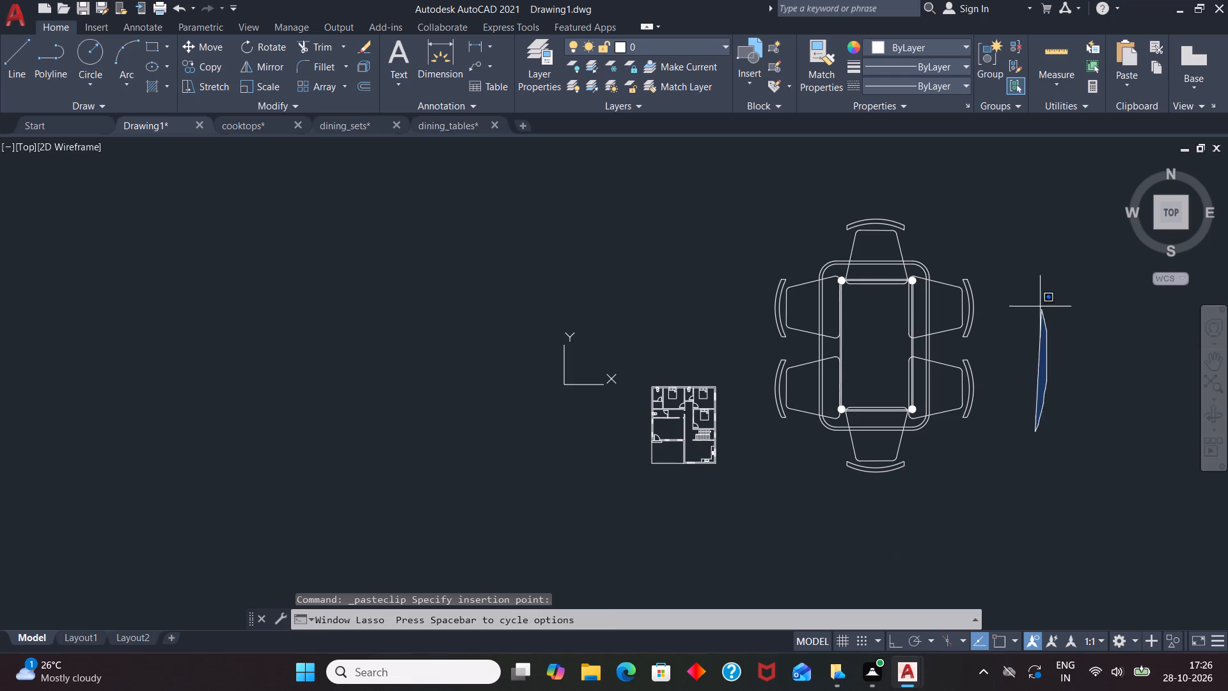
drag(1038, 302, 939, 530)
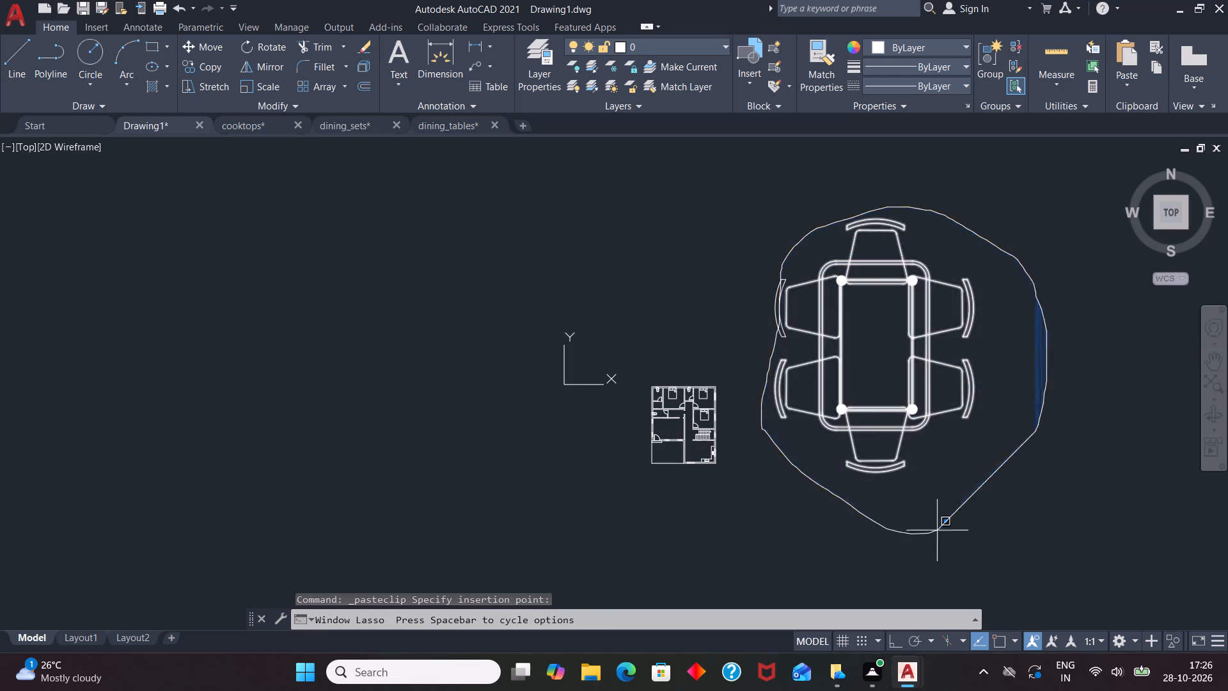
drag(1043, 387, 805, 416)
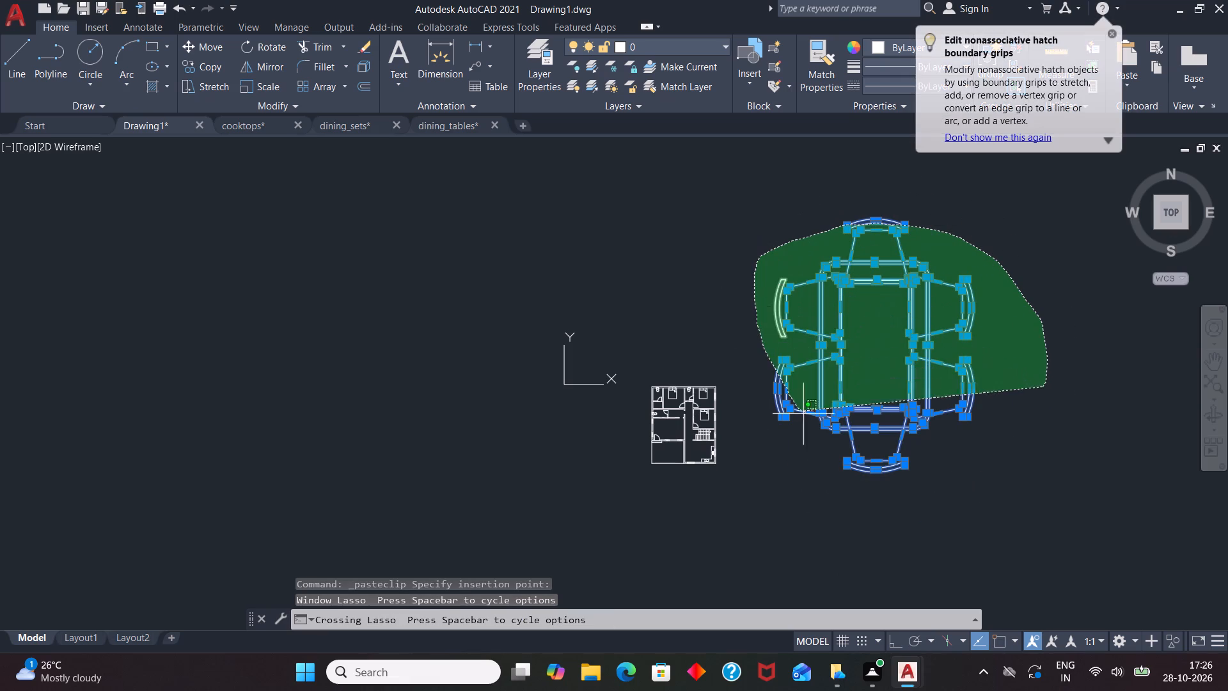
drag(805, 416, 819, 427)
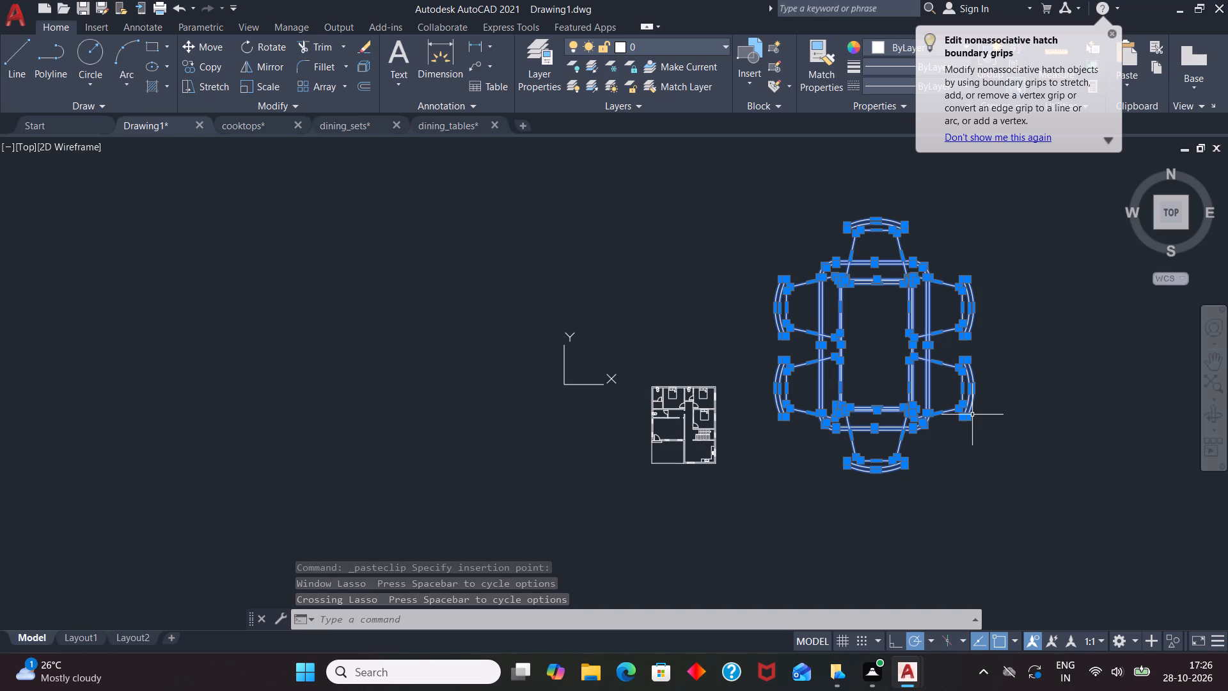
key(g)
key(Return)
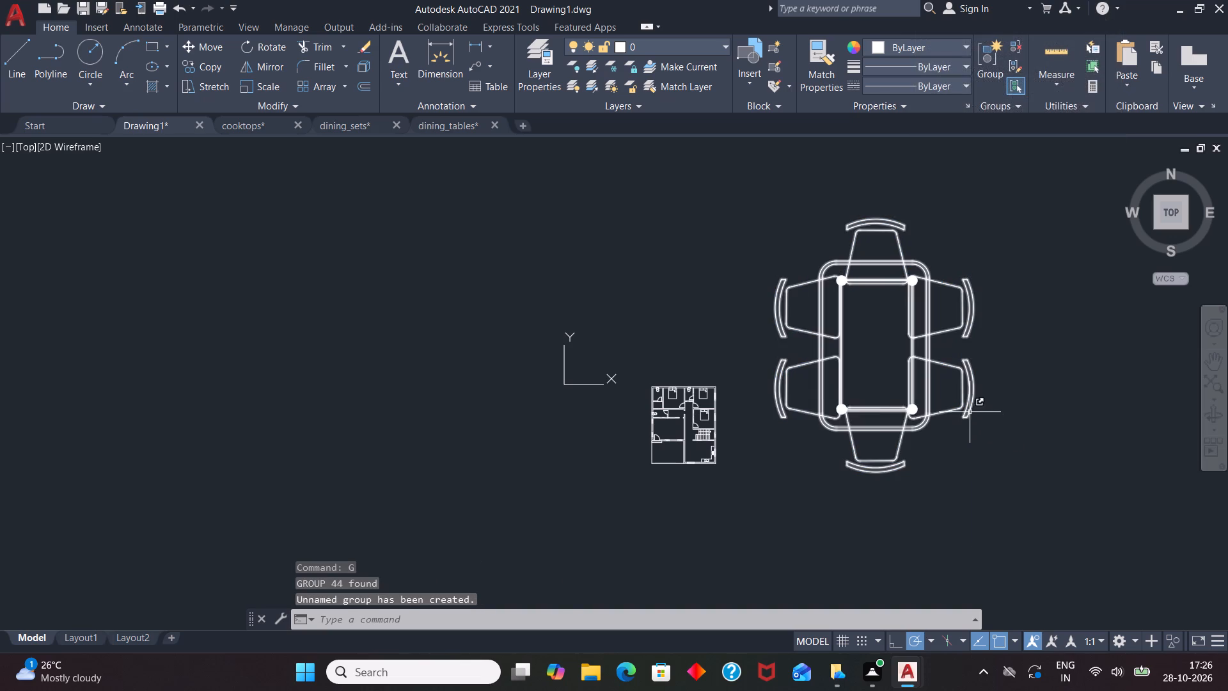
Scale the dining set down by a factor of about 0.04, using a base point at its lower chair.
click(898, 429)
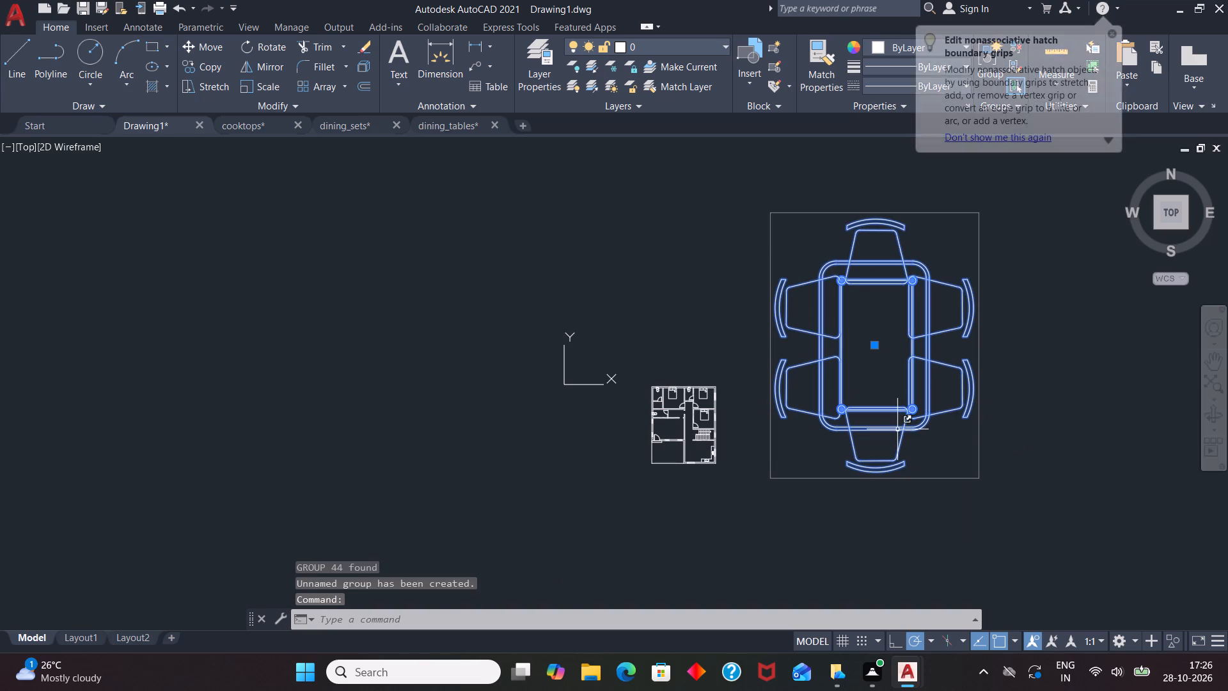
text(SC)
key(Return)
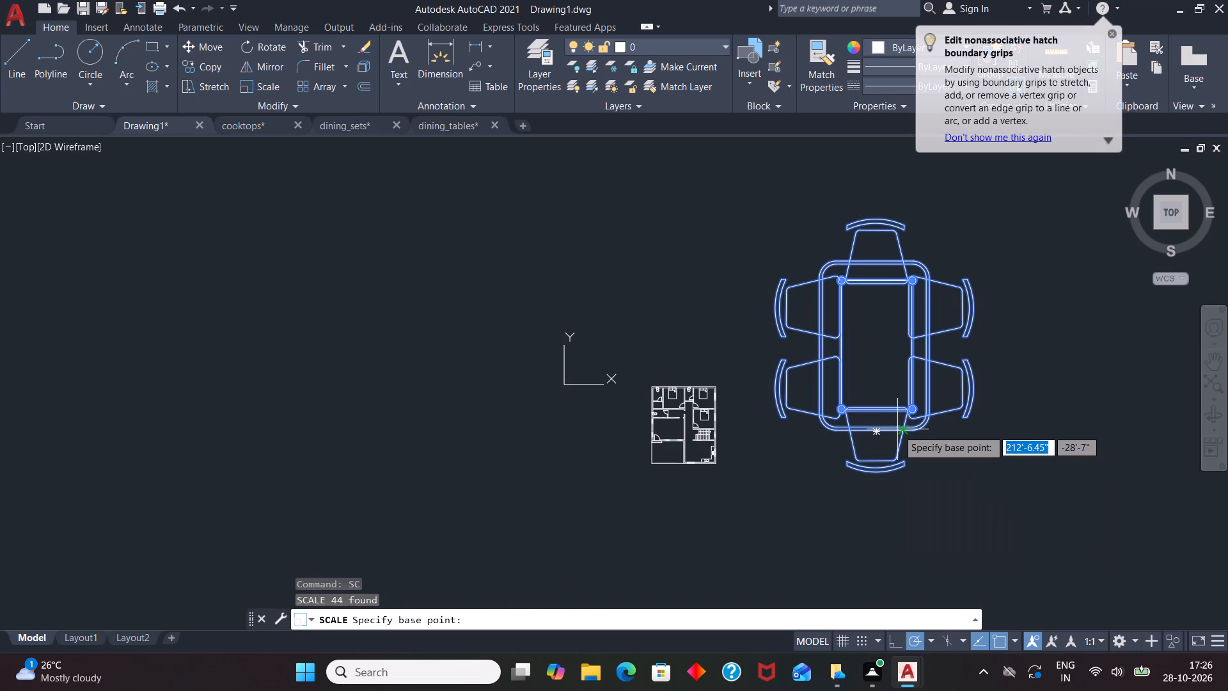
click(909, 469)
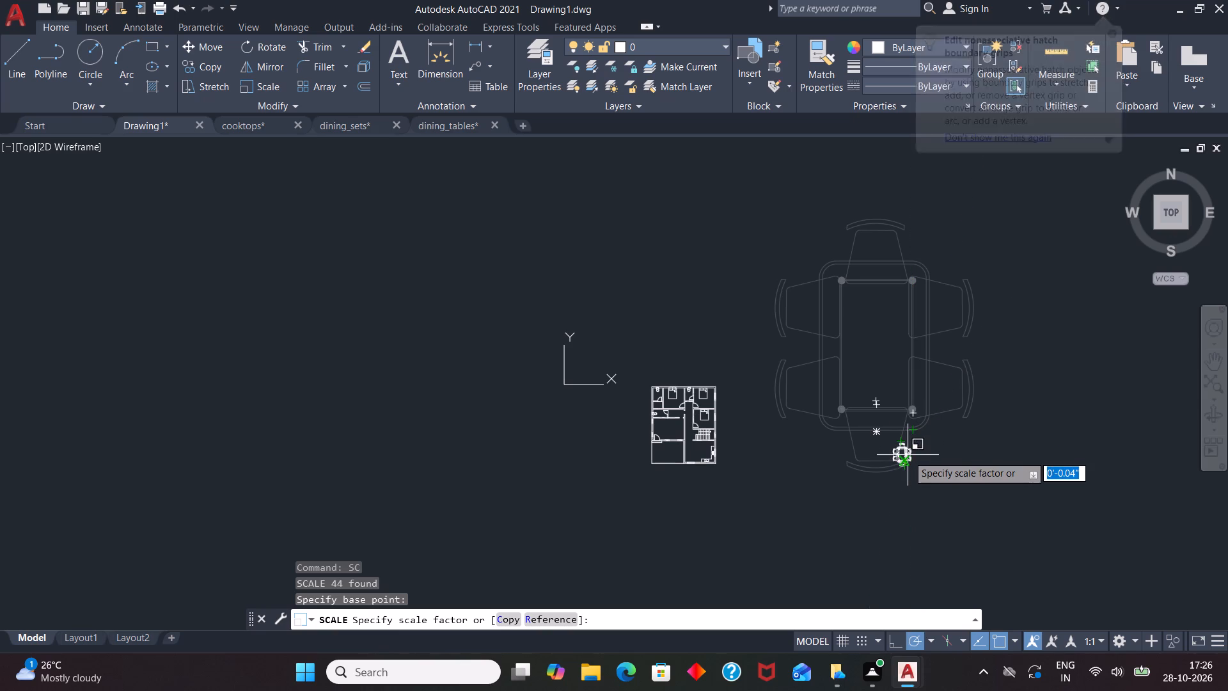
click(908, 455)
Move the scaled dining set into the kitchen and dining room, near its west wall and above the south window.
scroll(905, 468, up, 5)
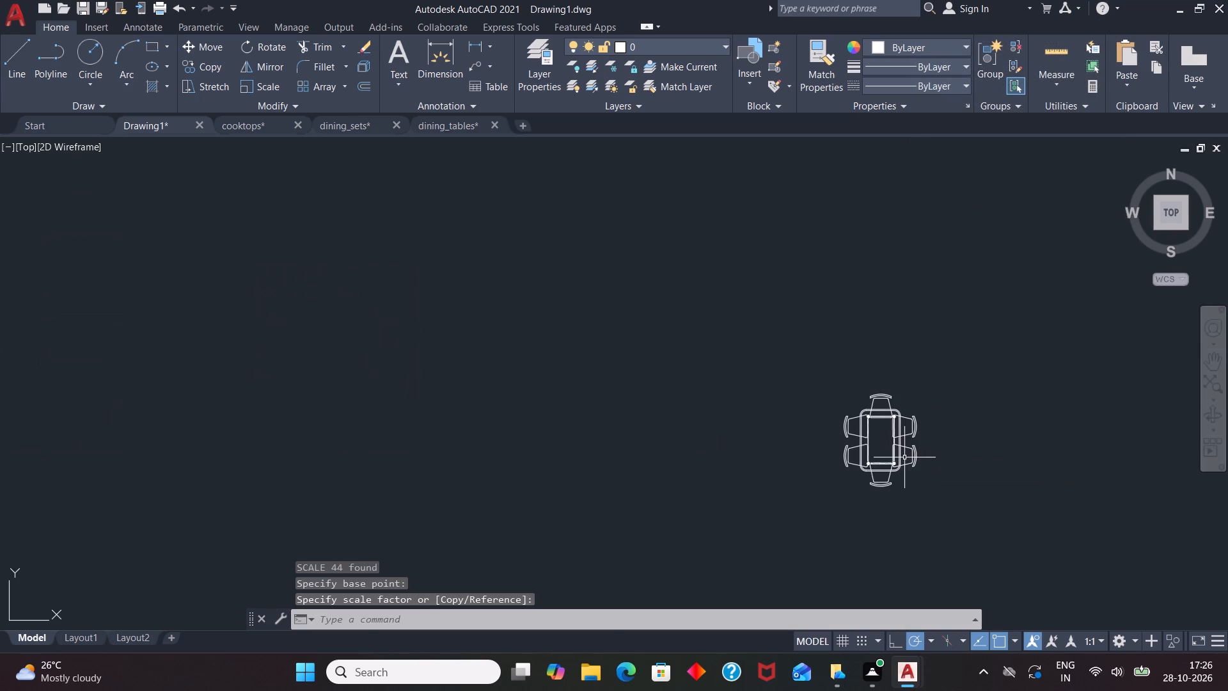
click(904, 457)
click(888, 461)
scroll(940, 427, down, 2)
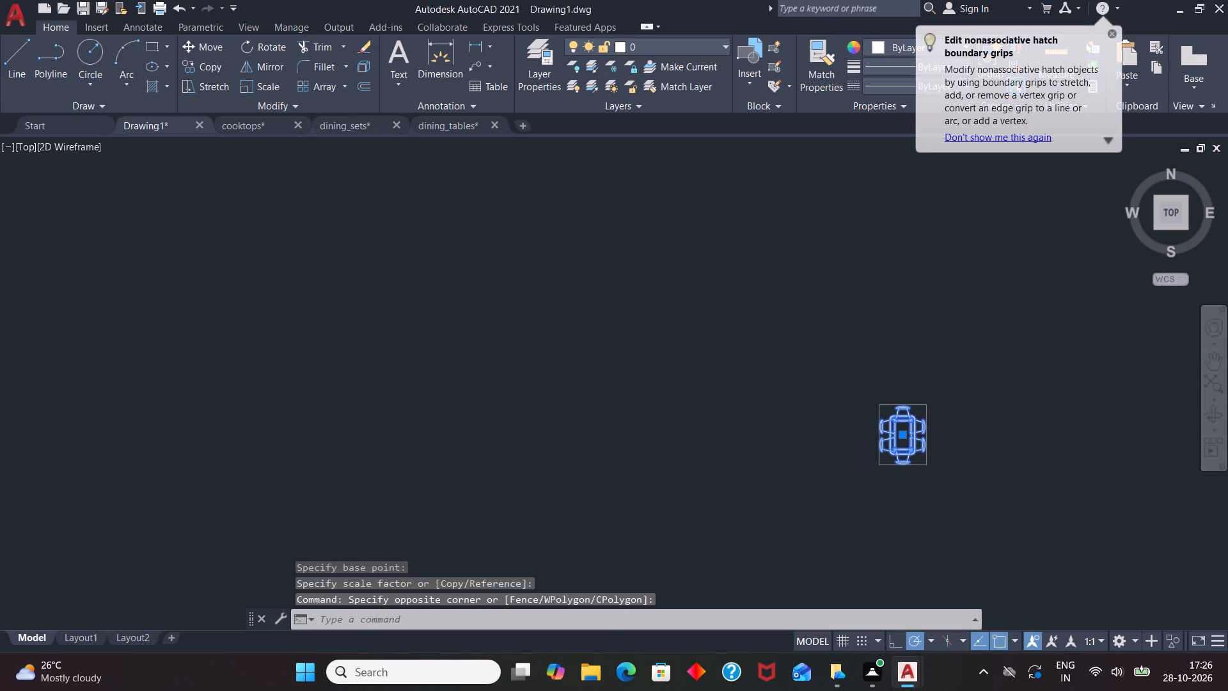
key(m)
key(Return)
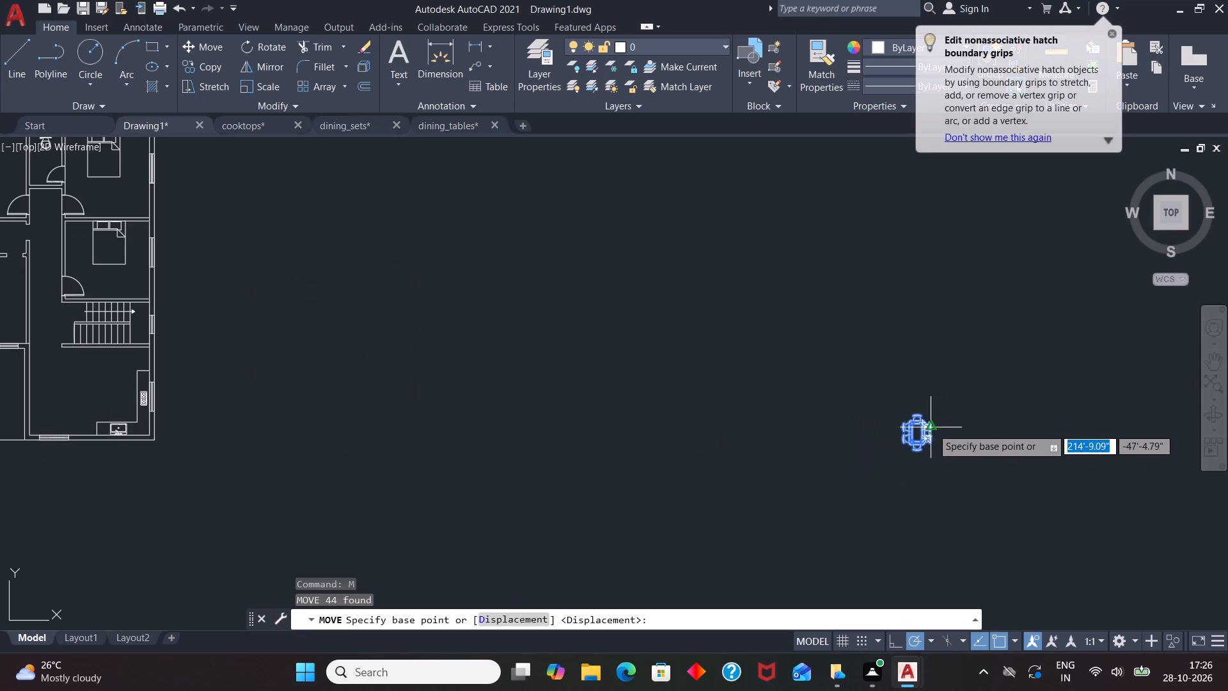
click(931, 427)
scroll(915, 440, down, 2)
scroll(562, 429, up, 5)
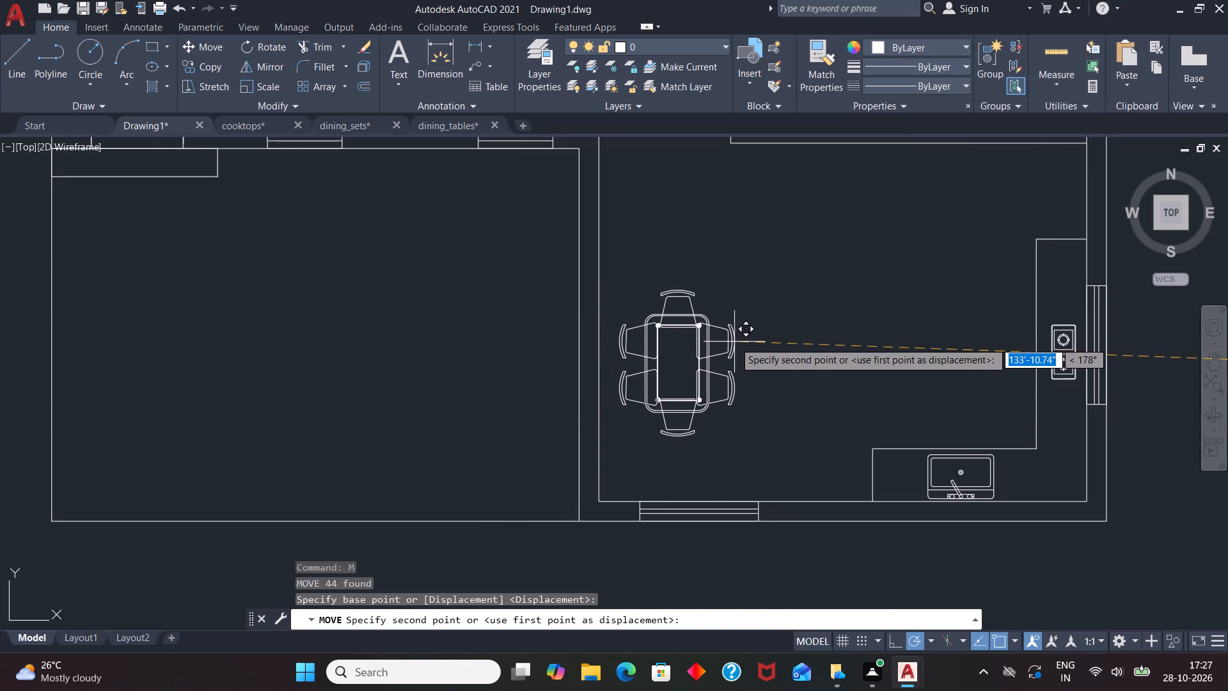
click(734, 342)
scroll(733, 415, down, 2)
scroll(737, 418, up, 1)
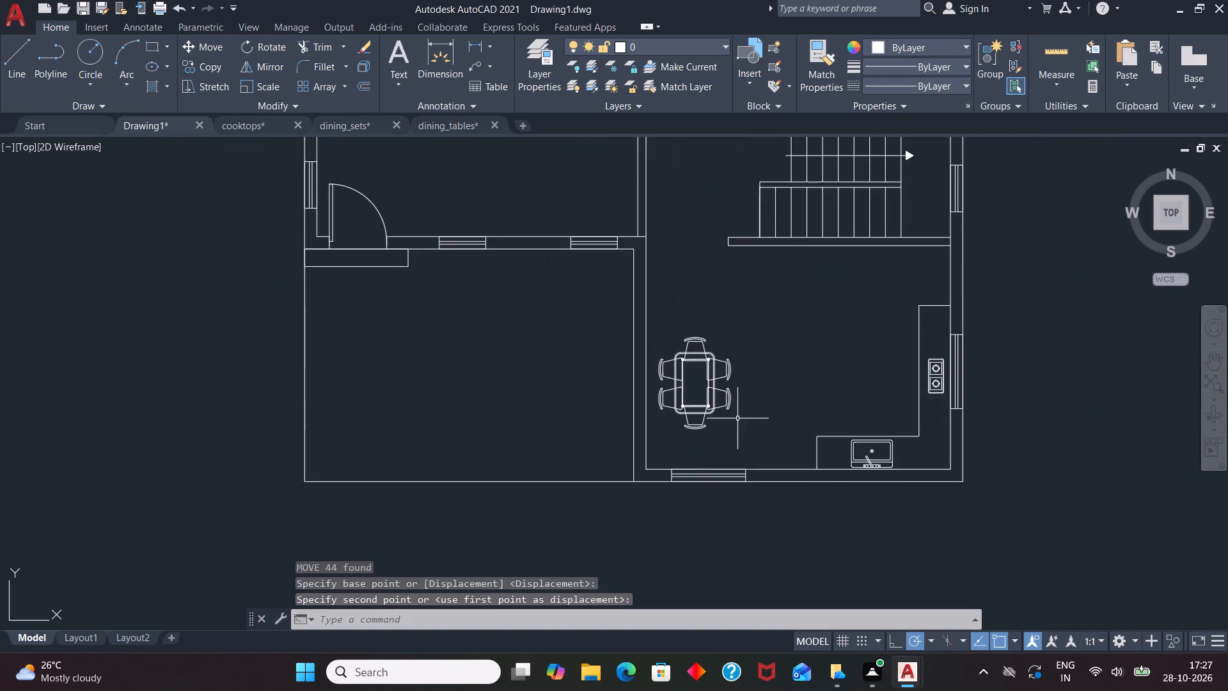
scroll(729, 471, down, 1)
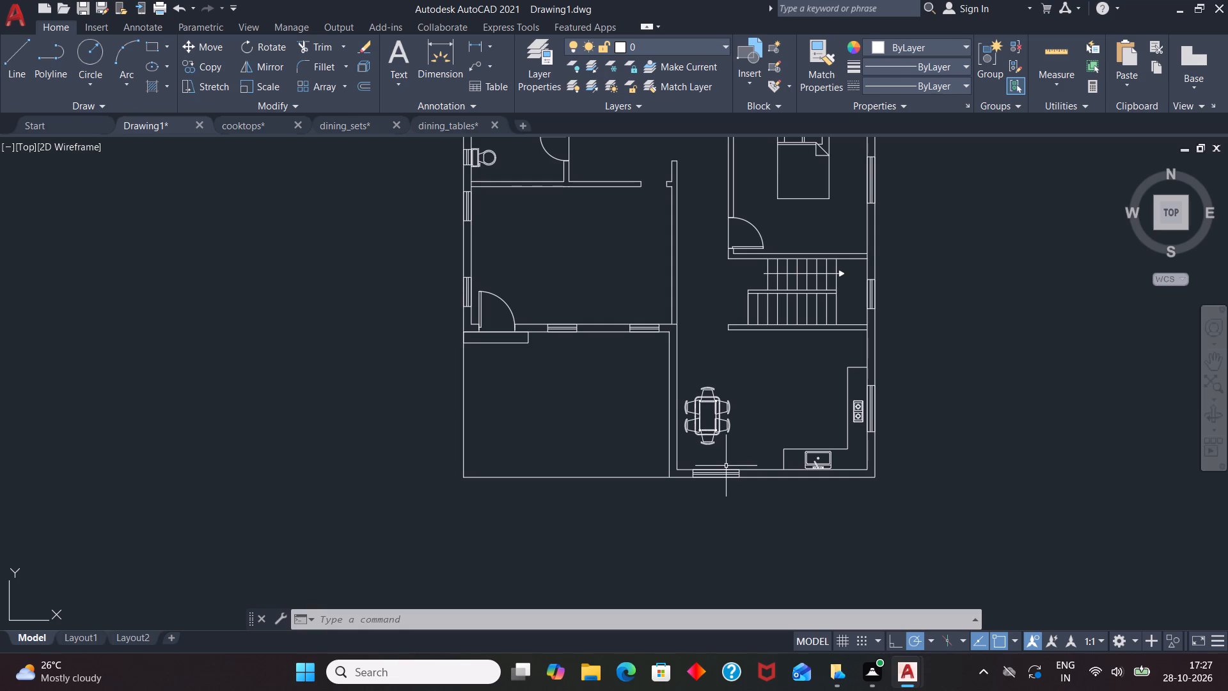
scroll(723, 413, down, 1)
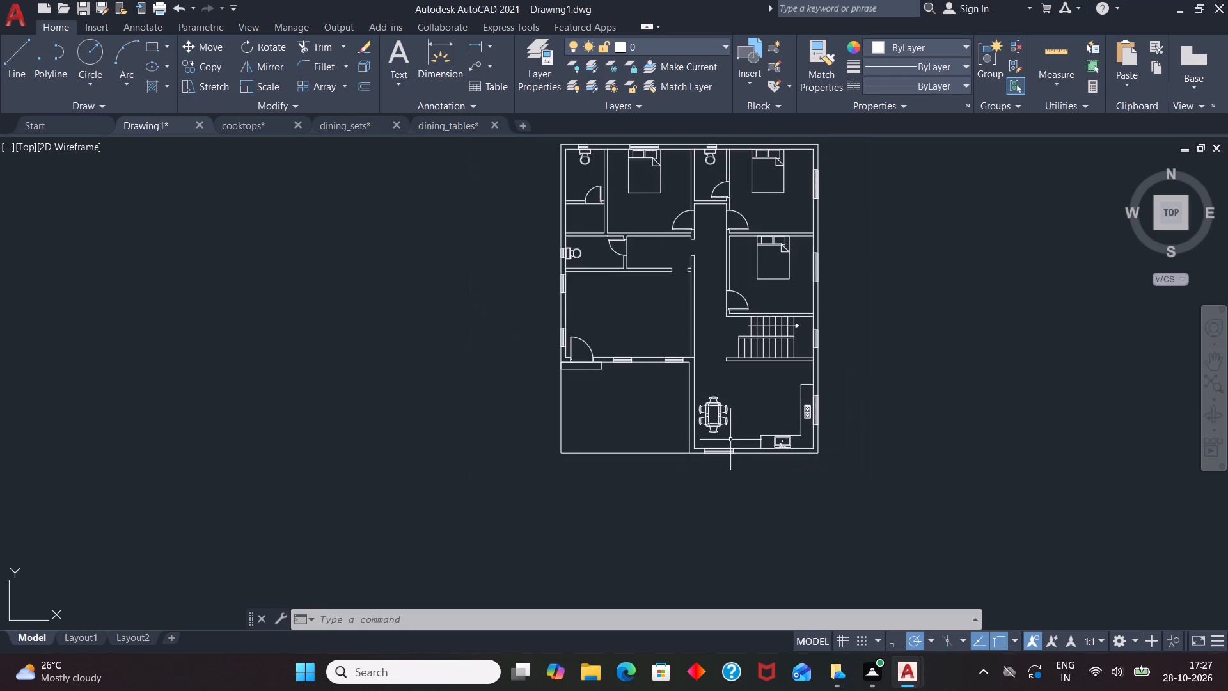
Label the northwest toilet with 4" high multiline text reading "A.TOILET" and "6'-0" X 8'-0"" below its WC.
scroll(730, 470, down, 1)
scroll(703, 261, up, 2)
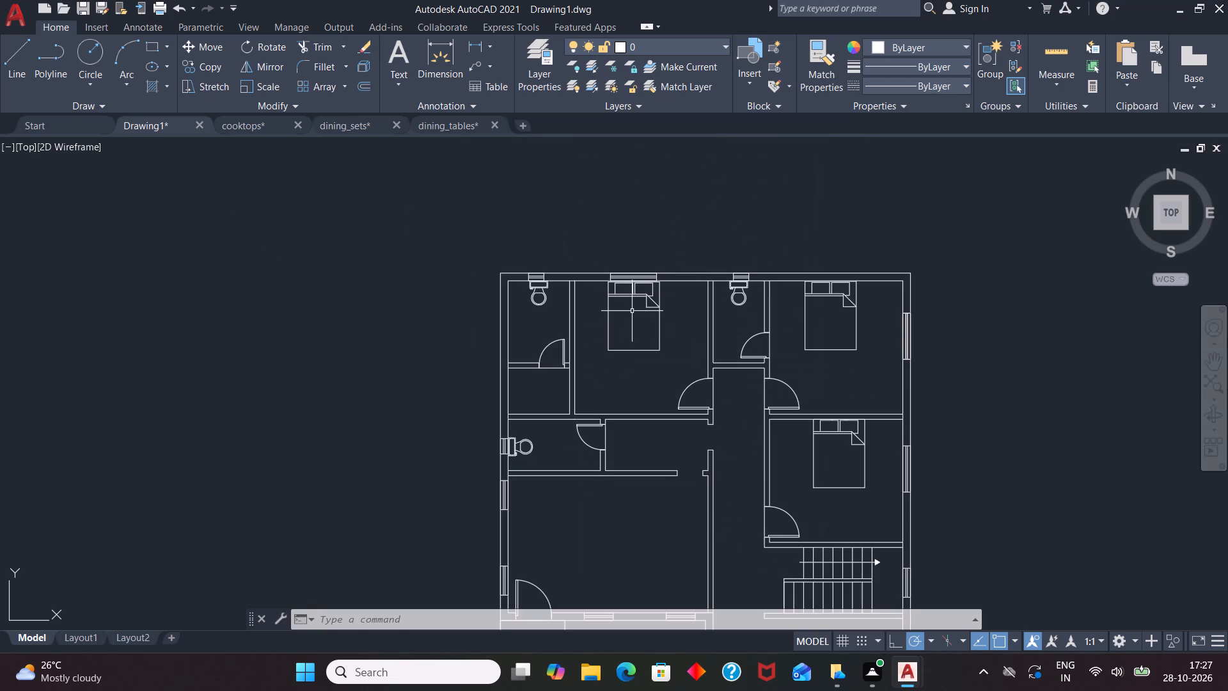
key(t)
key(Return)
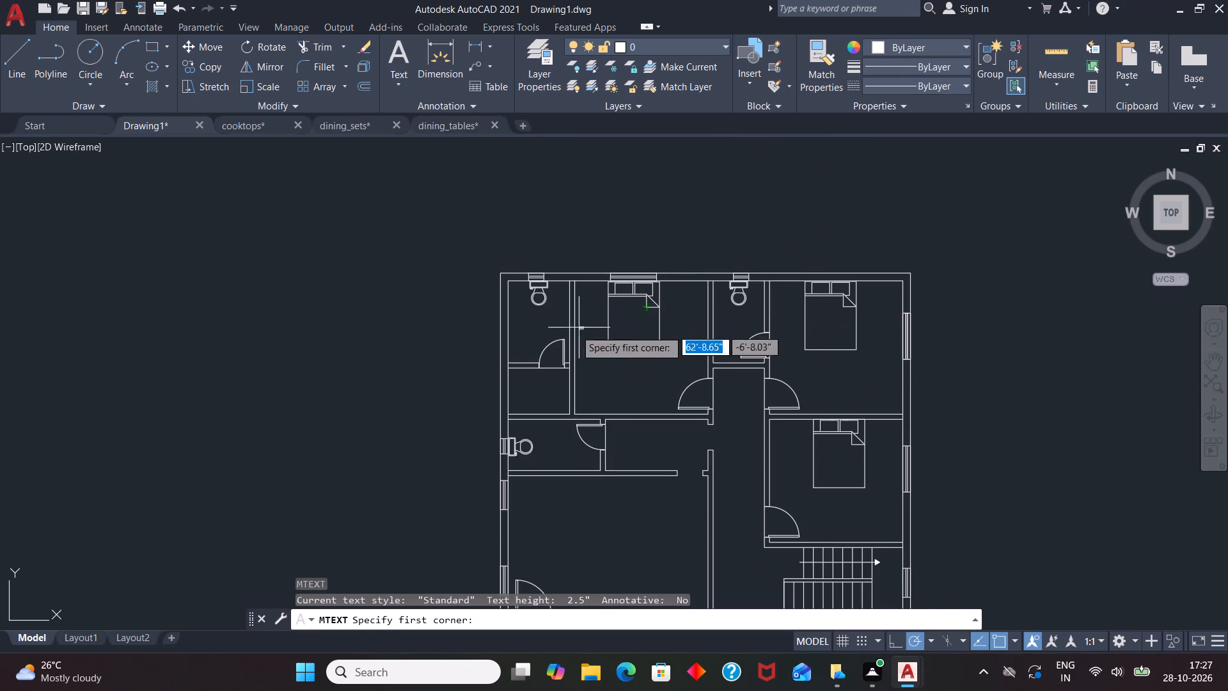
scroll(556, 340, up, 3)
drag(386, 241, 391, 268)
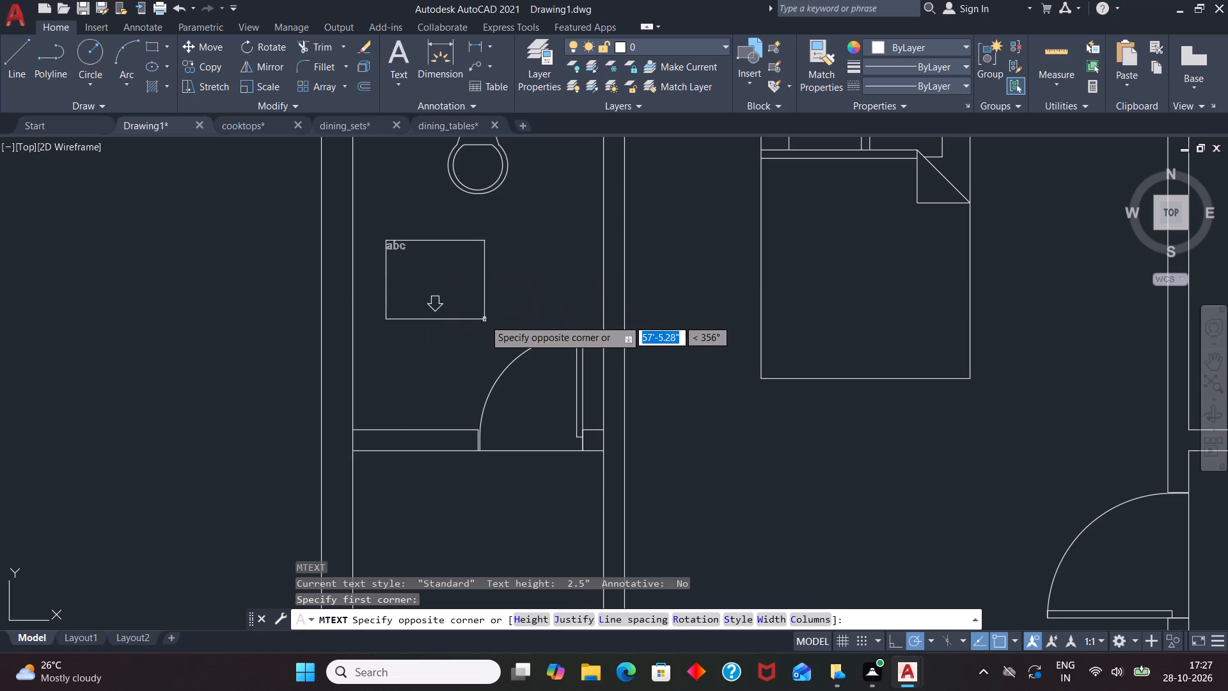
click(551, 301)
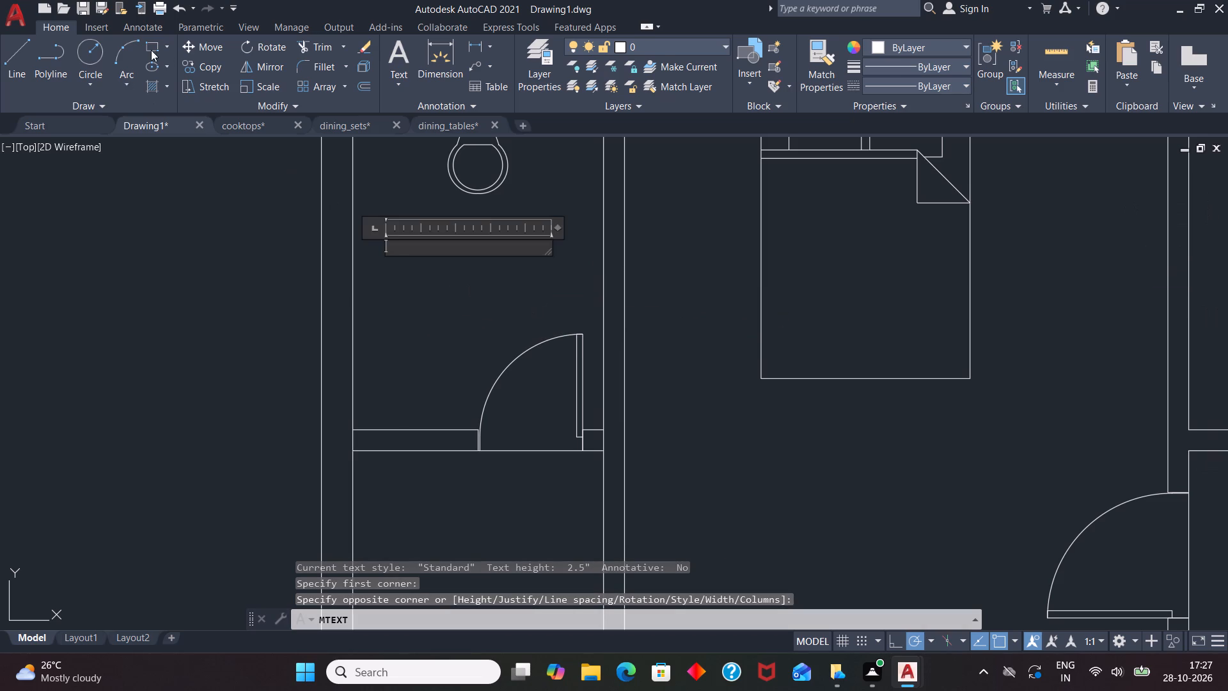
click(197, 72)
key(BackSpace)
key(4)
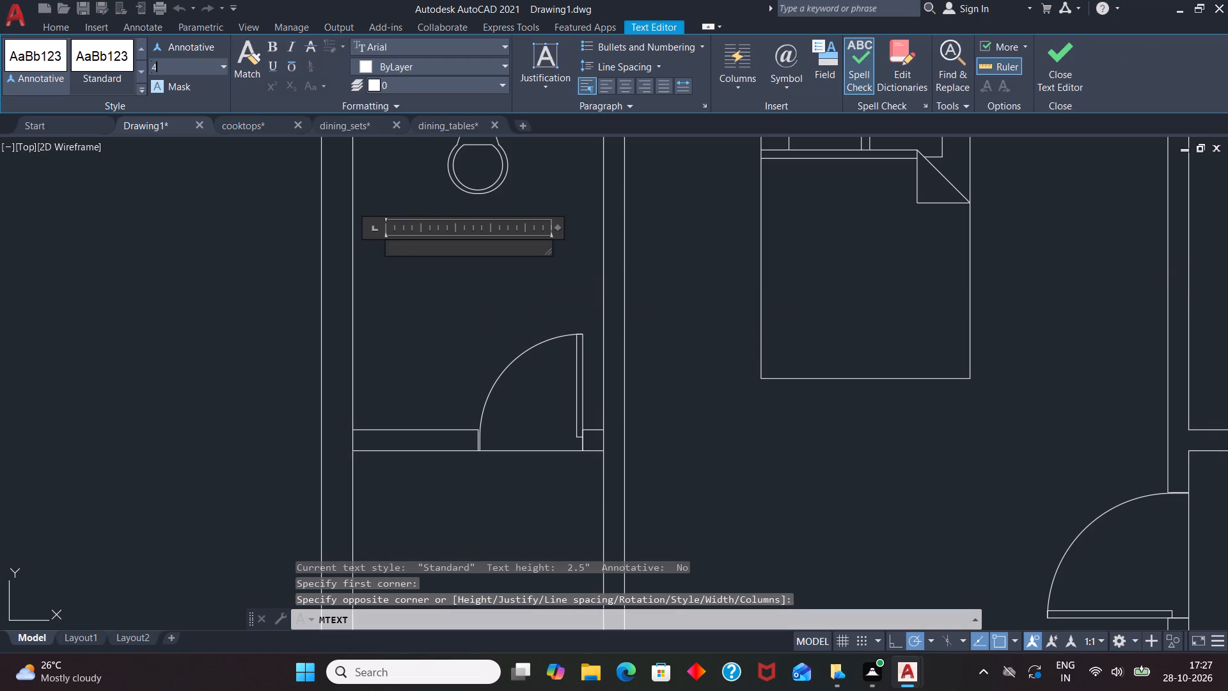
key(Return)
text(A.)
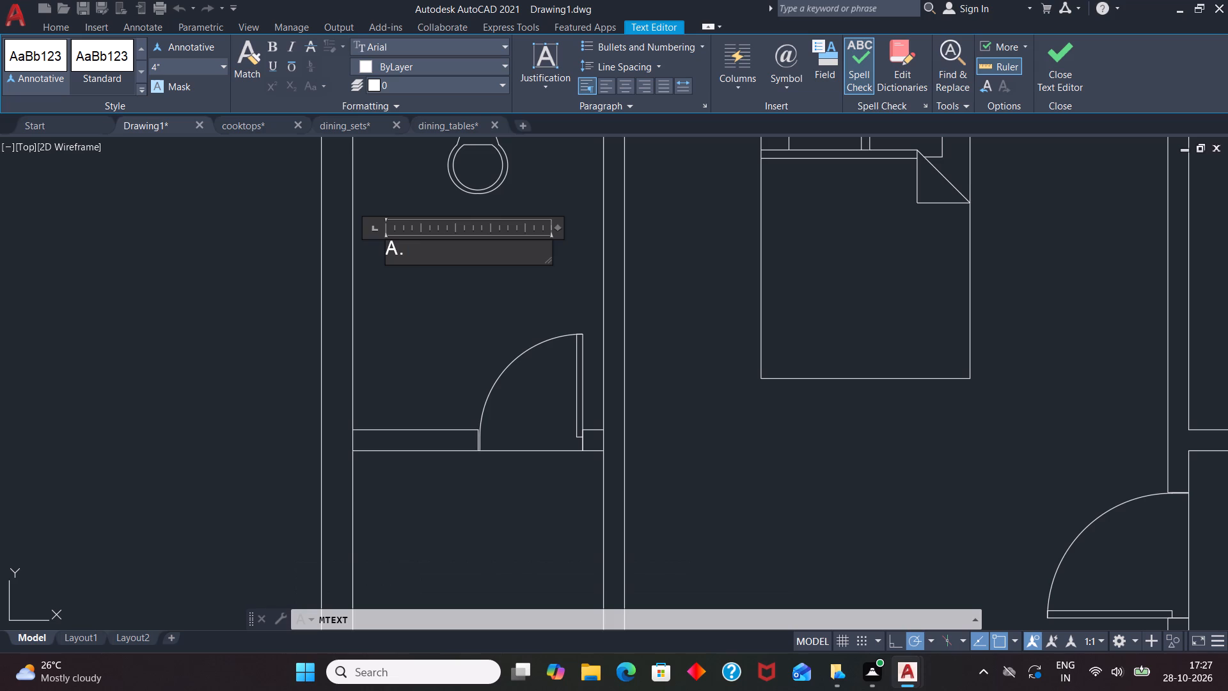
text(TOILET)
key(Return)
text(6'-)
key(0)
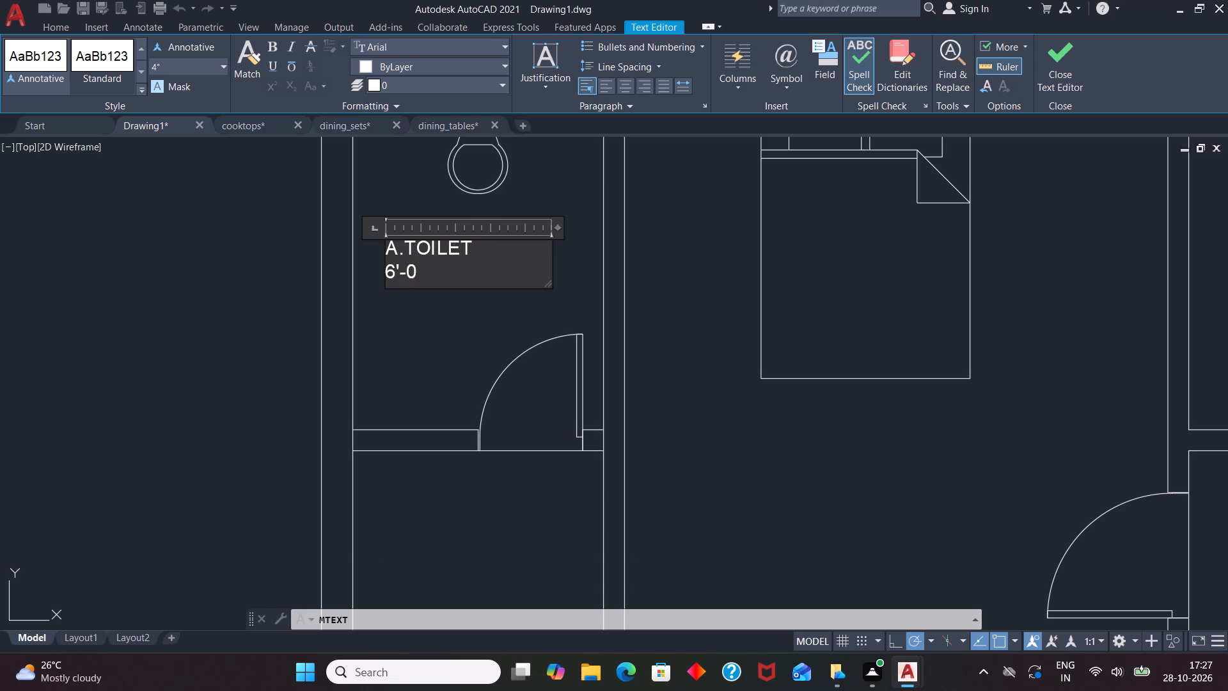
text(" X)
key(space)
key(8)
text('-)
key(0)
key(shift+quotedbl)
click(673, 354)
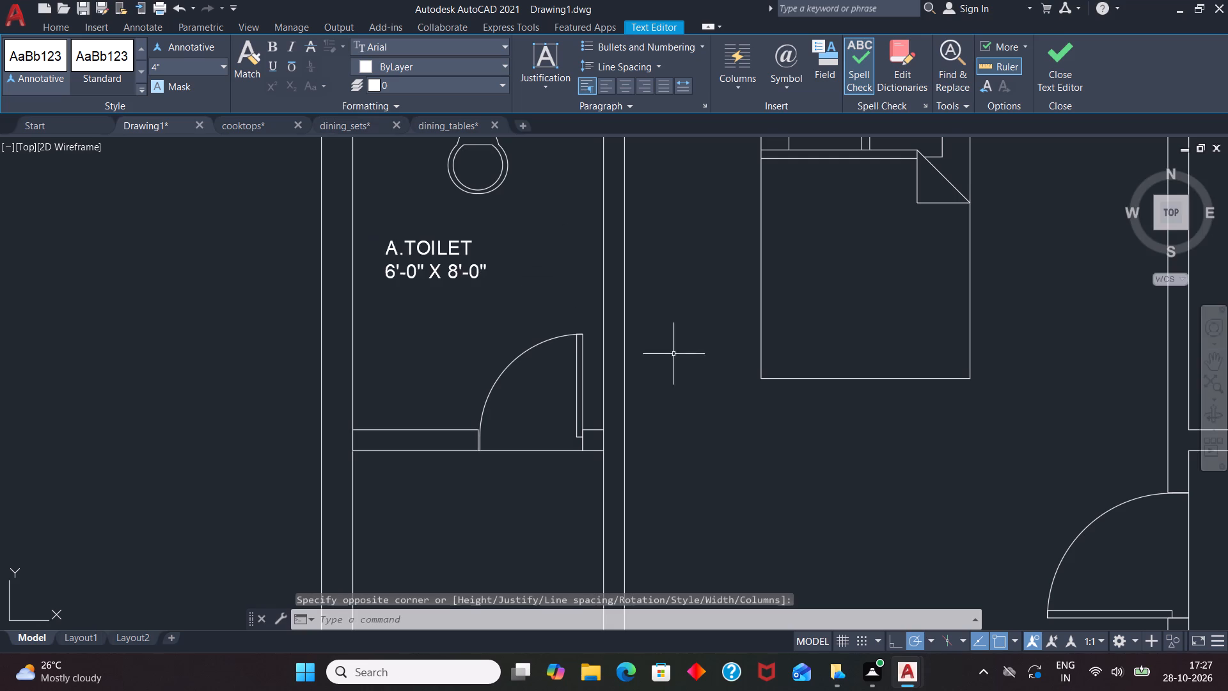
Label the bedroom beside the northwest toilet with 4" high text below its bed: "BEDROOM -1" over "13'-0" X 13'-0"".
scroll(592, 259, down, 2)
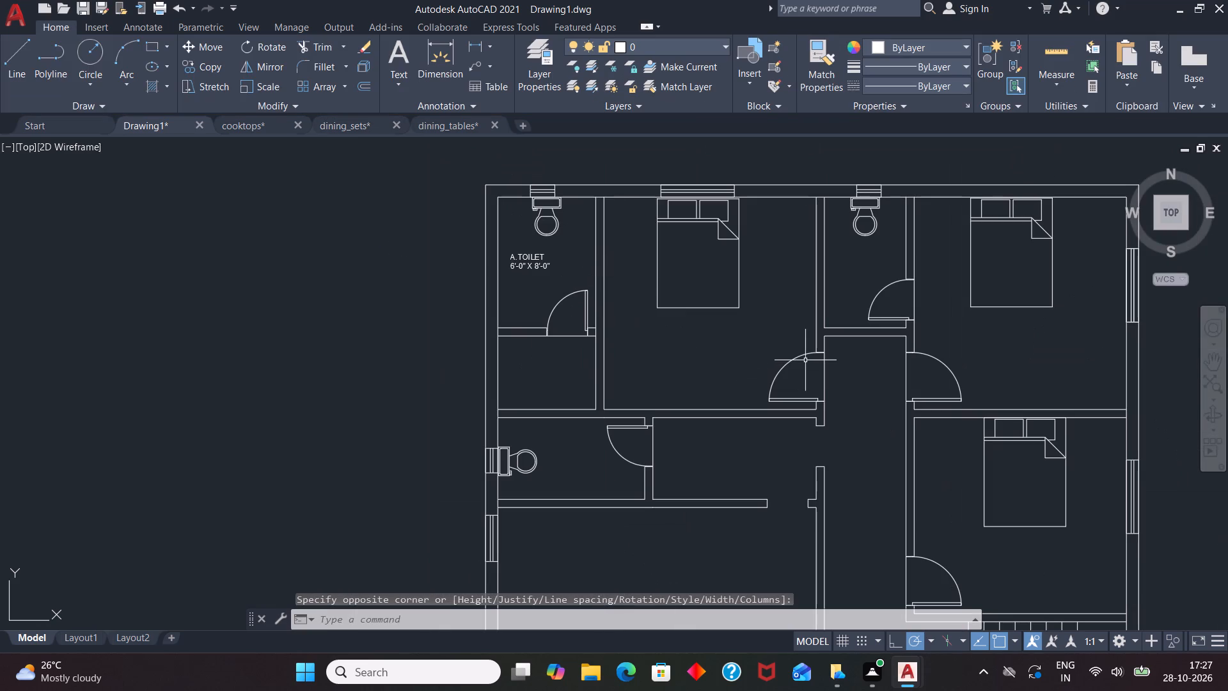
key(t)
key(Return)
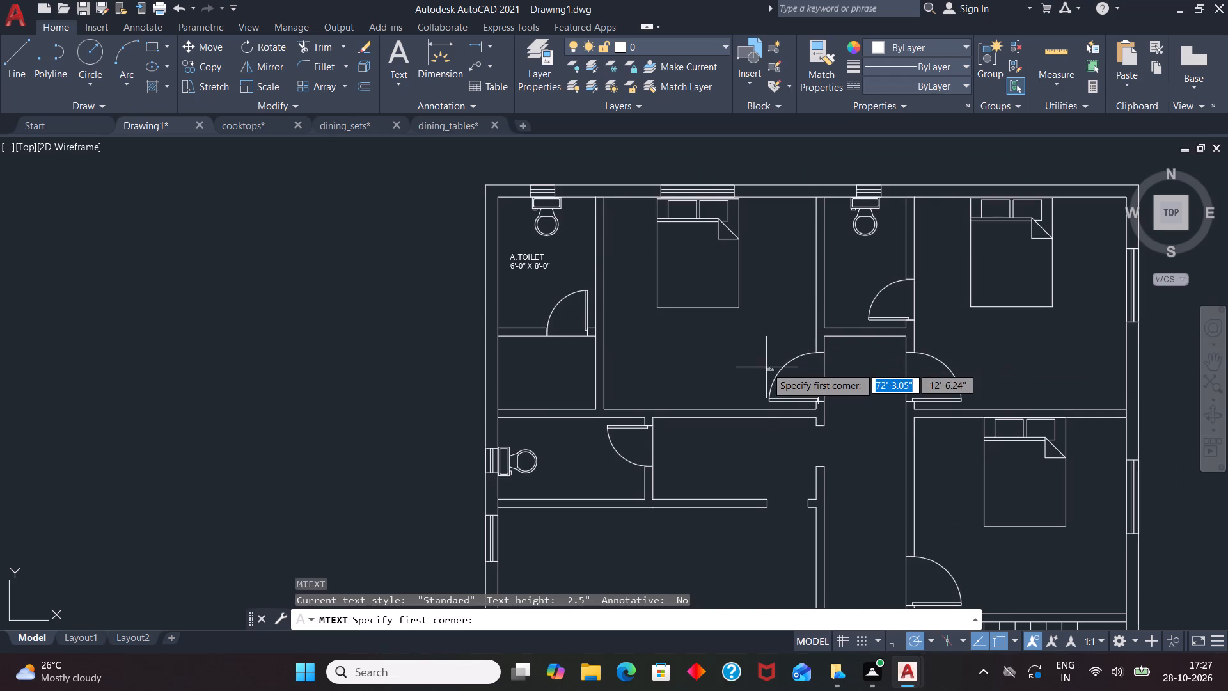
scroll(766, 367, up, 1)
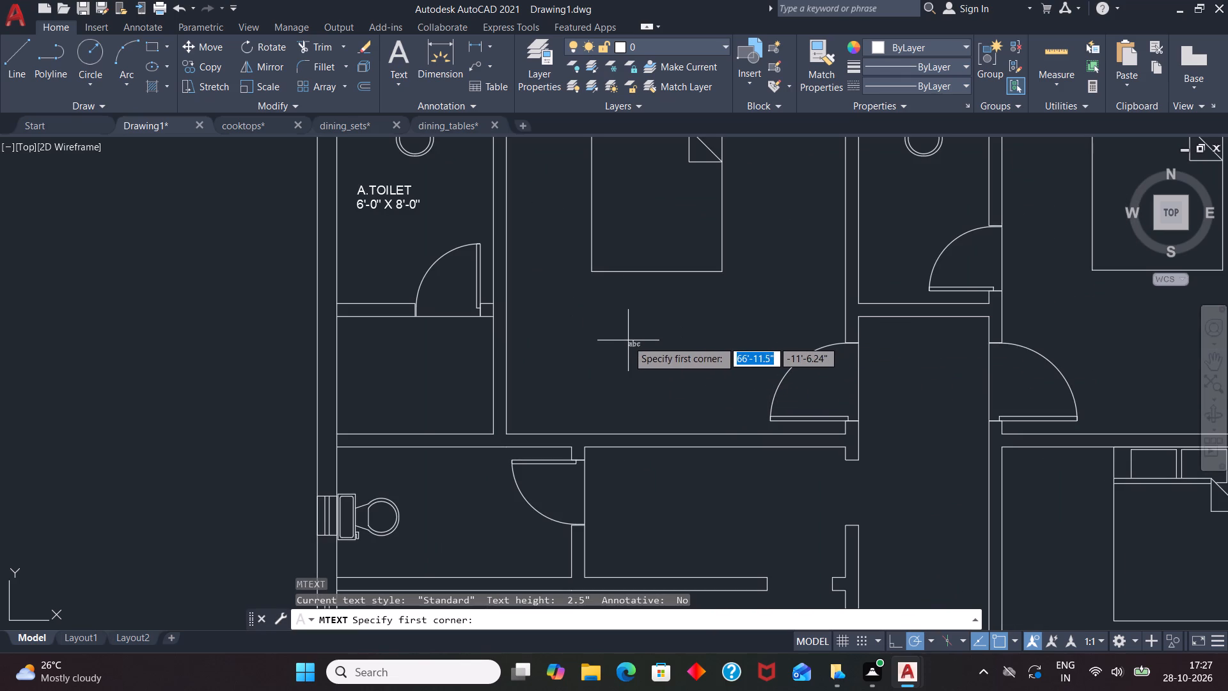
click(575, 310)
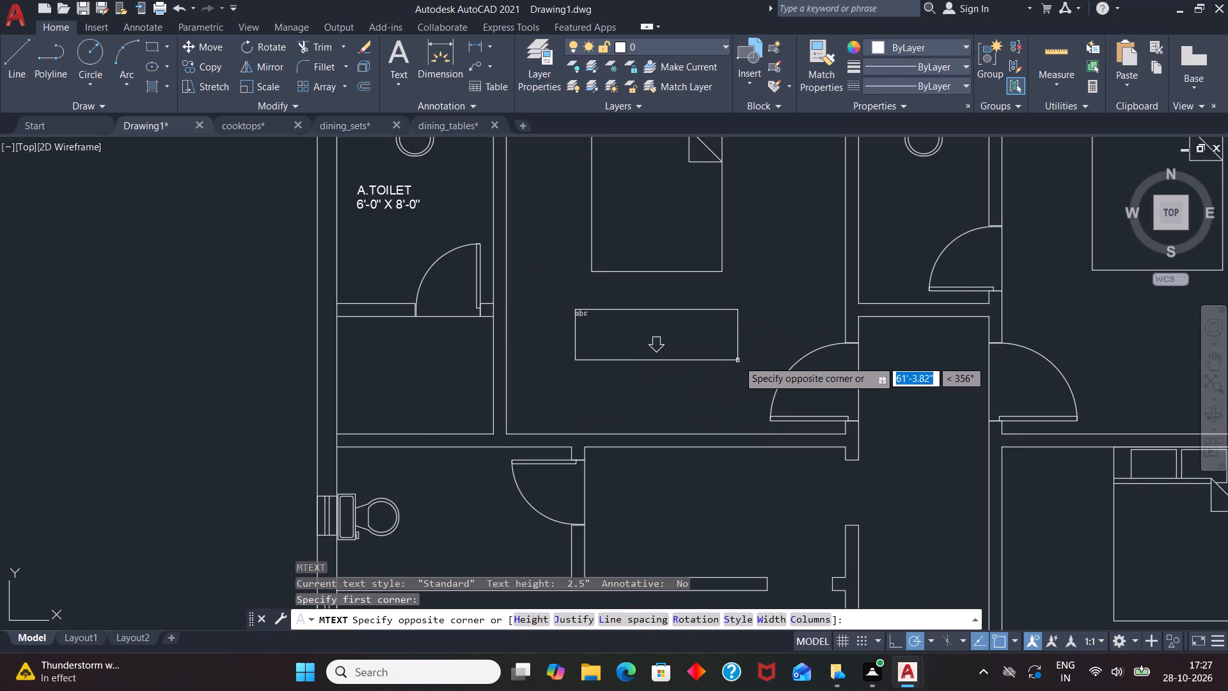
click(739, 360)
click(203, 67)
key(BackSpace)
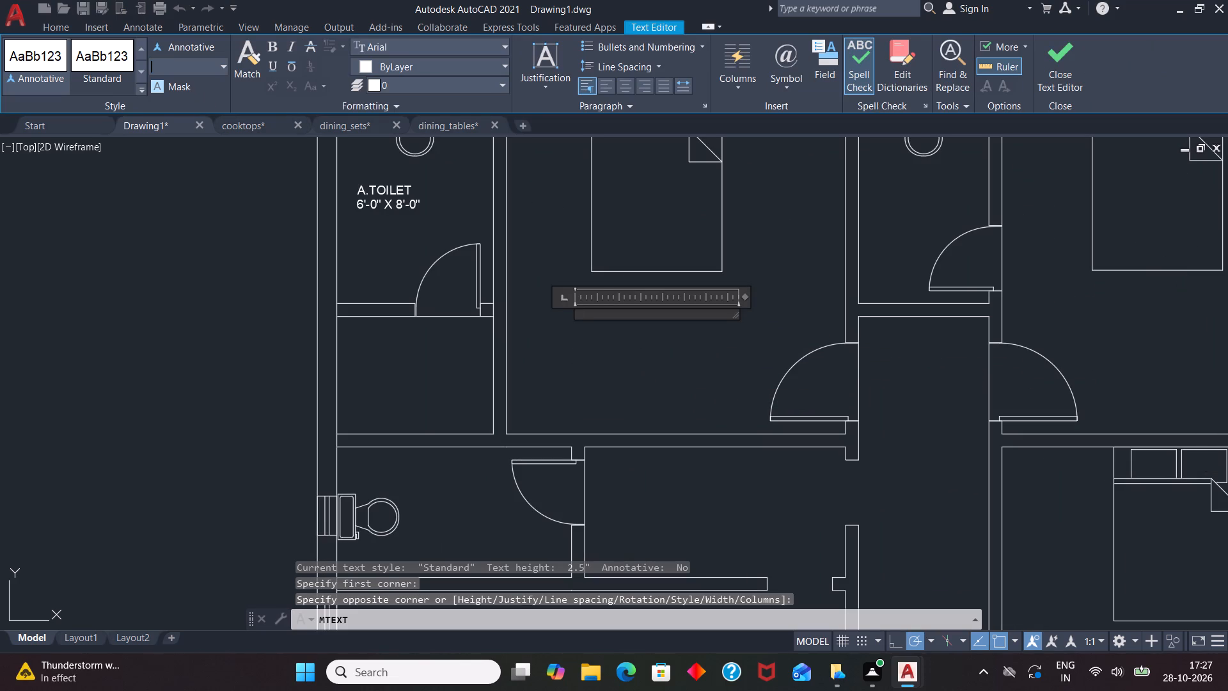
key(4)
key(Return)
text(BED)
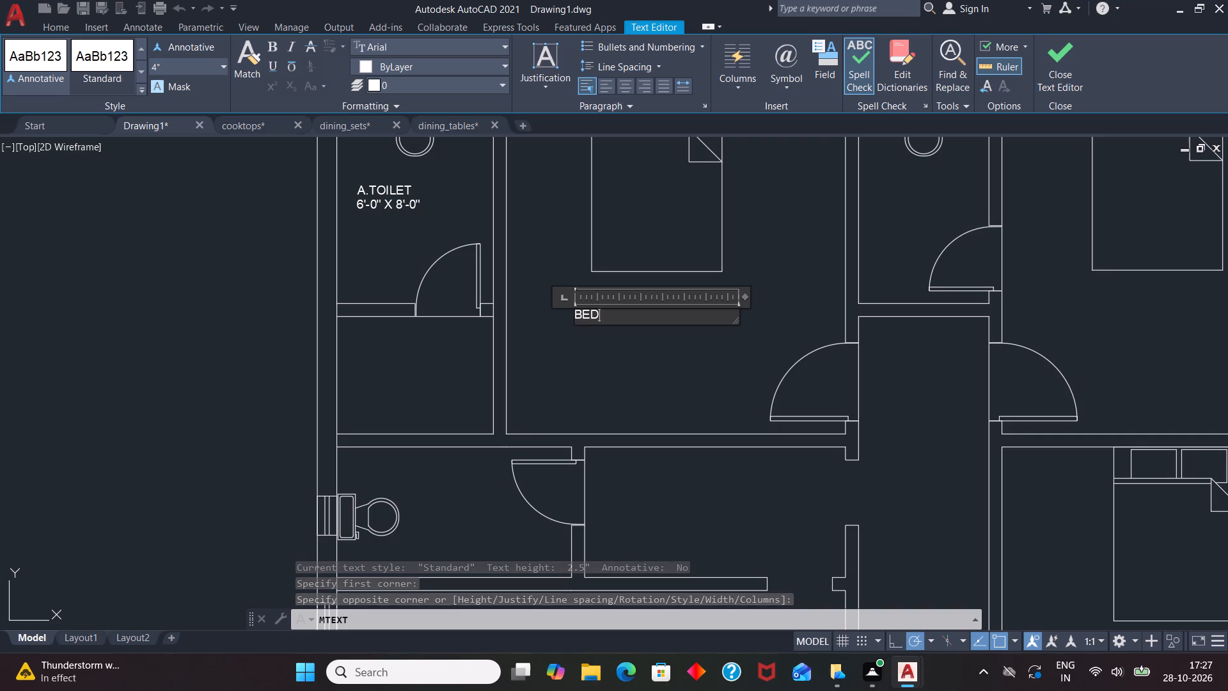
text(ROON)
key(BackSpace)
text(M -)
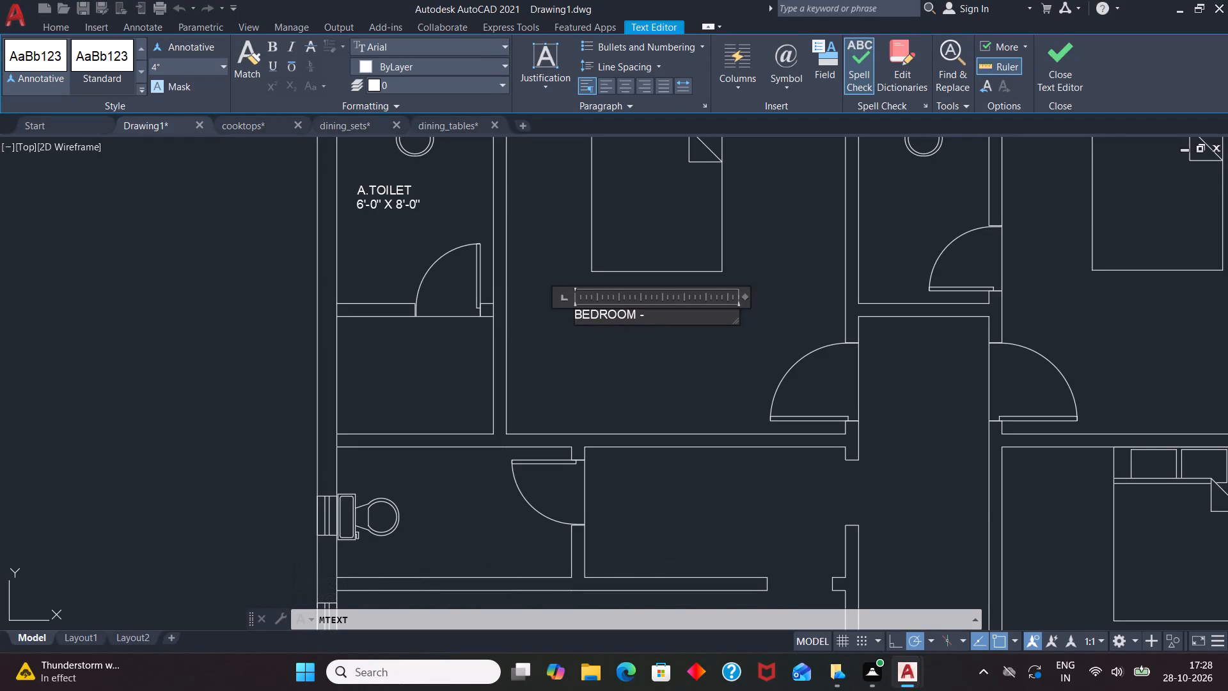
key(1)
key(Return)
text(13)
text('-)
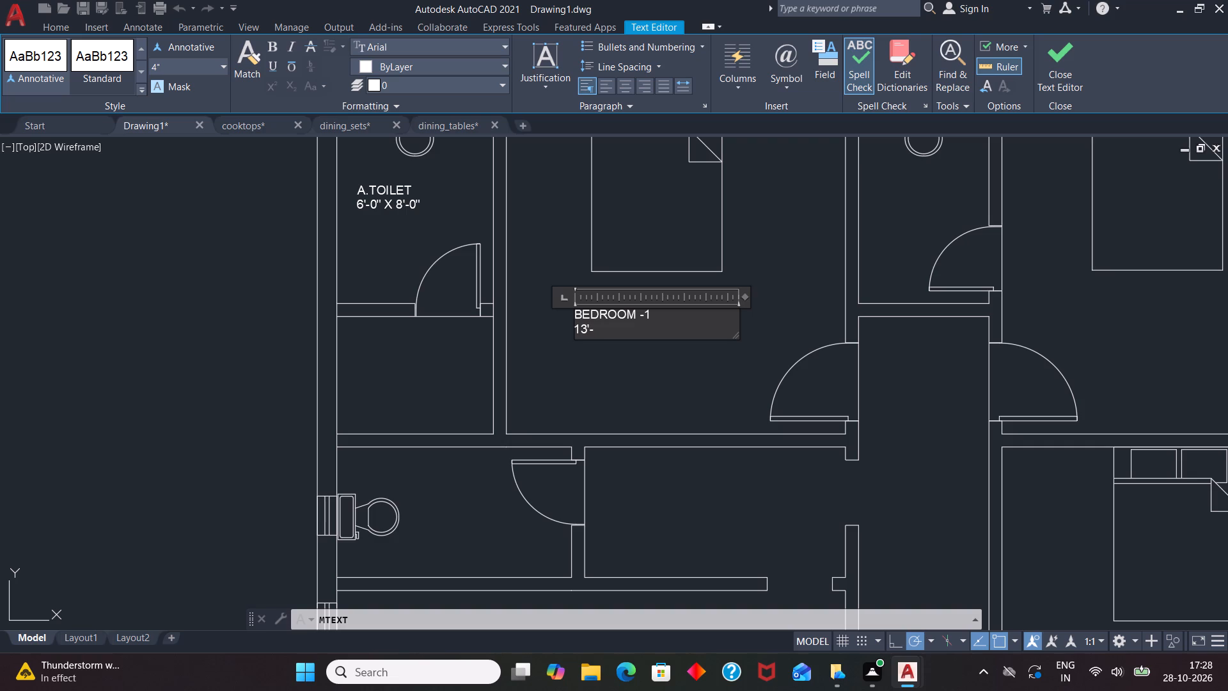
text(0" X)
key(space)
text(13'-0")
click(636, 408)
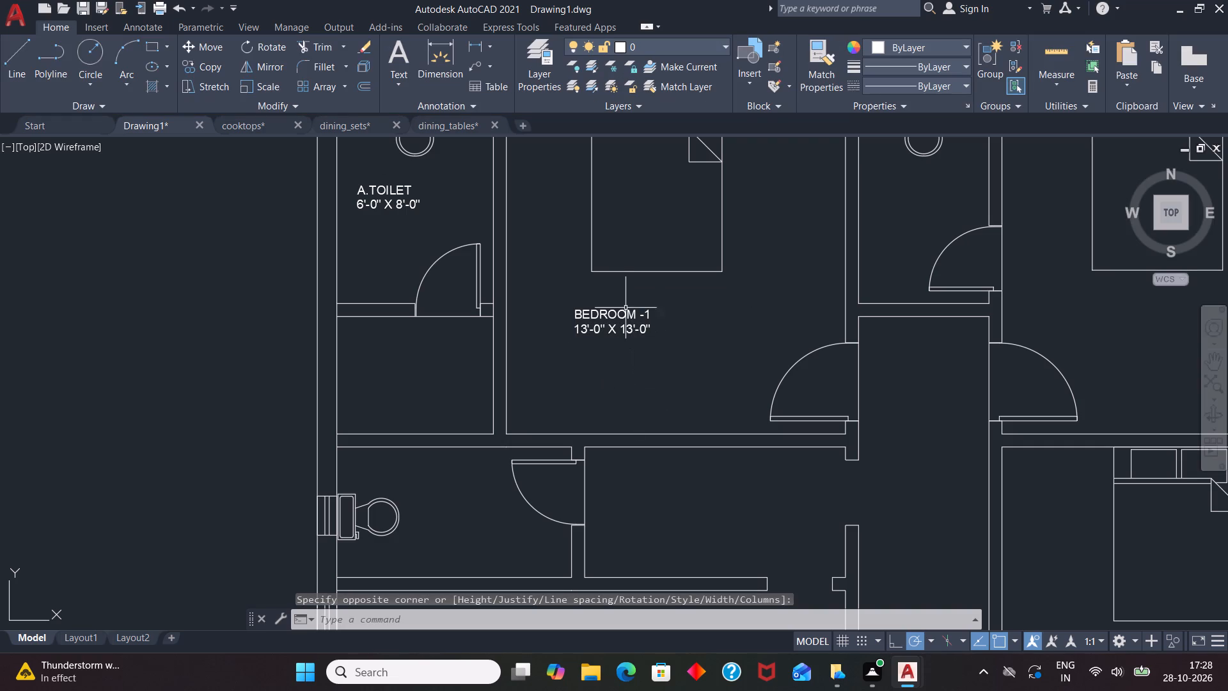
Shift the BEDROOM -1 label slightly east so it sits more centrally beneath the bed.
click(619, 319)
click(573, 310)
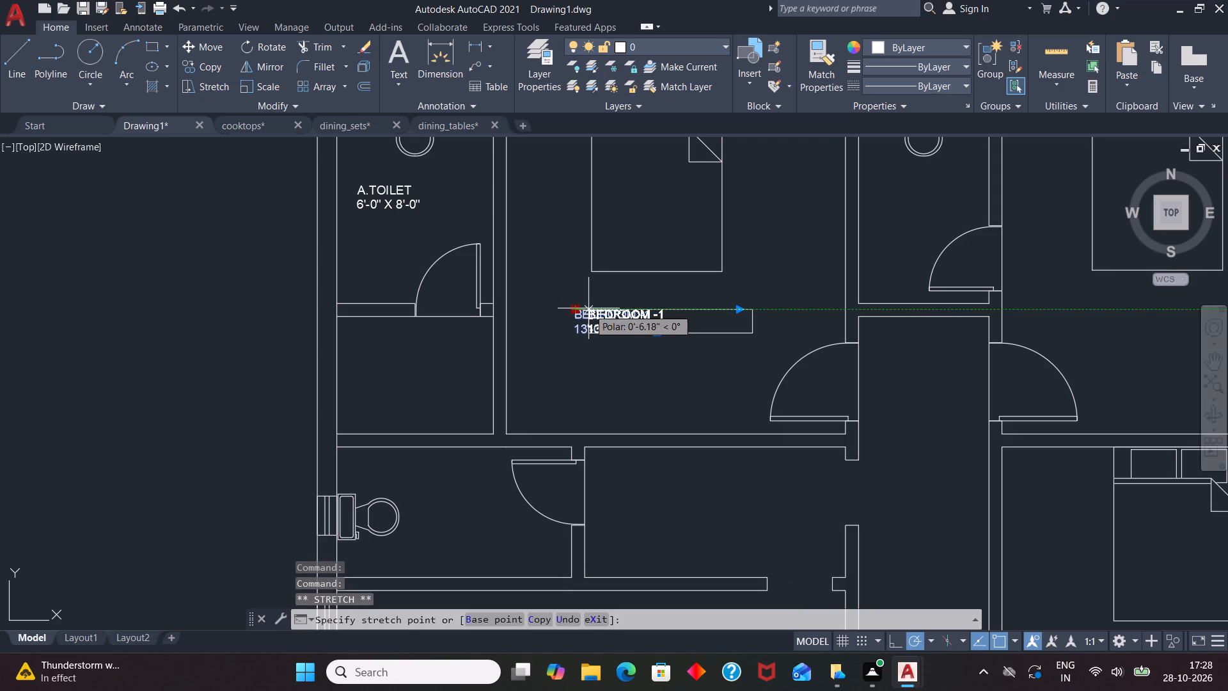
click(599, 308)
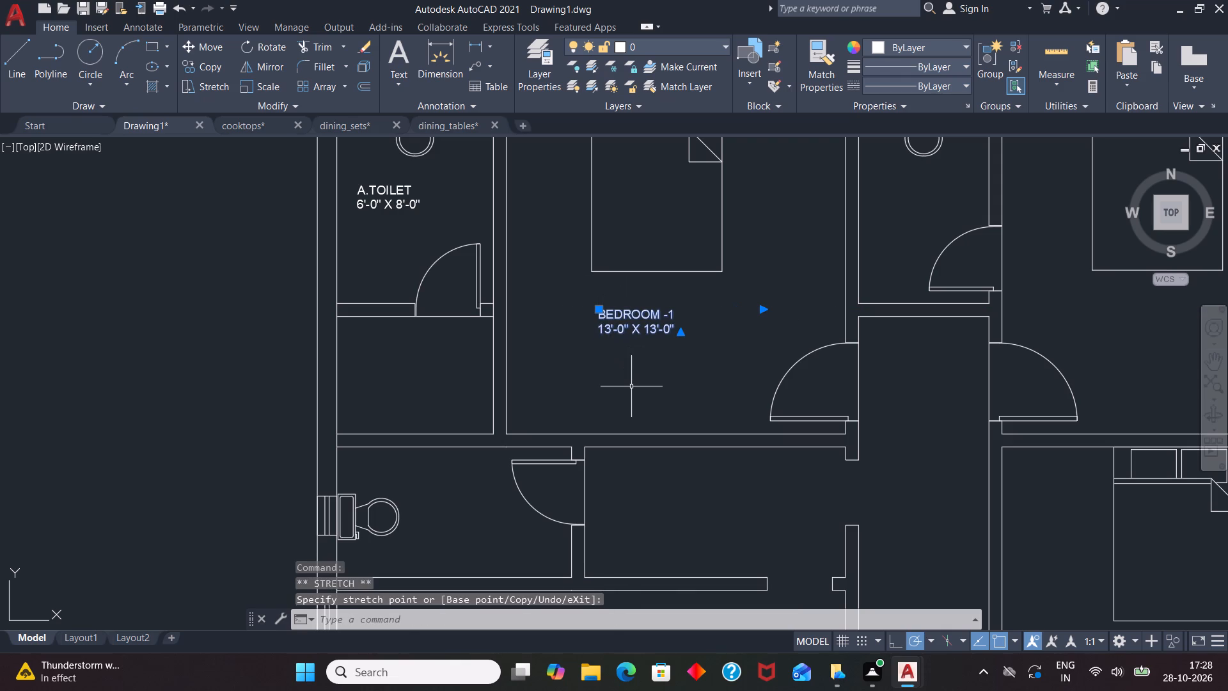
key(Escape)
Trim the short line crossing the junction of A.TOILET's south wall and the Bedroom 1 partition.
text(TR)
key(Return)
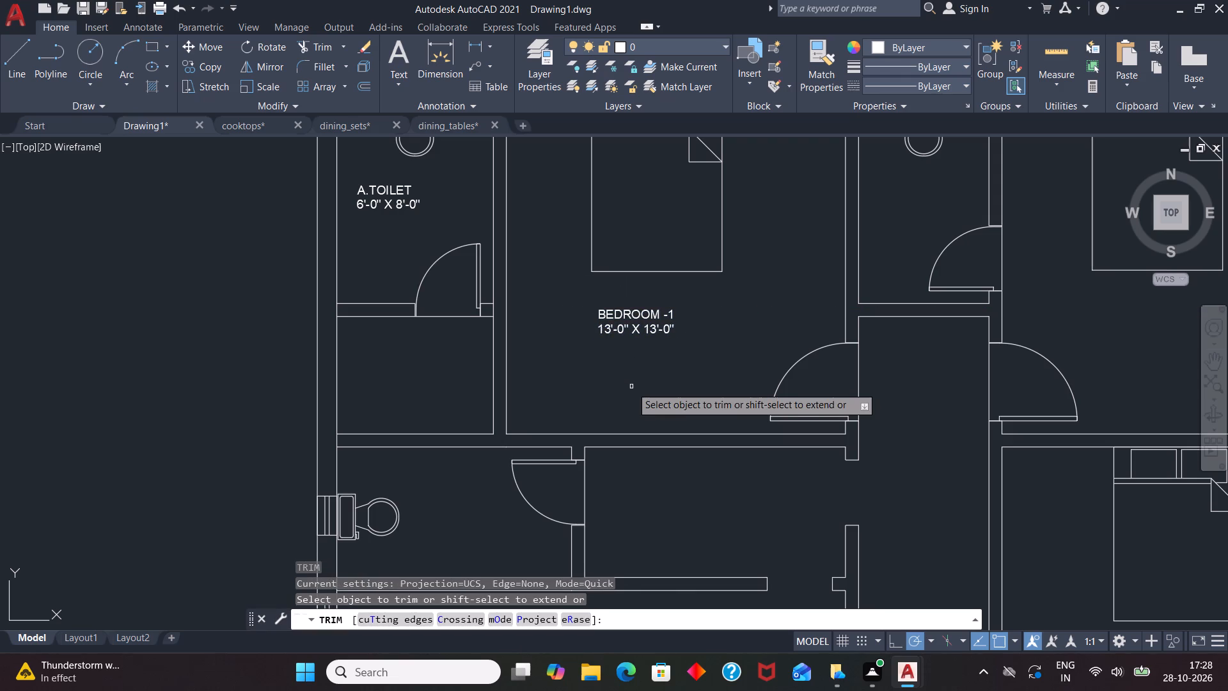
click(494, 309)
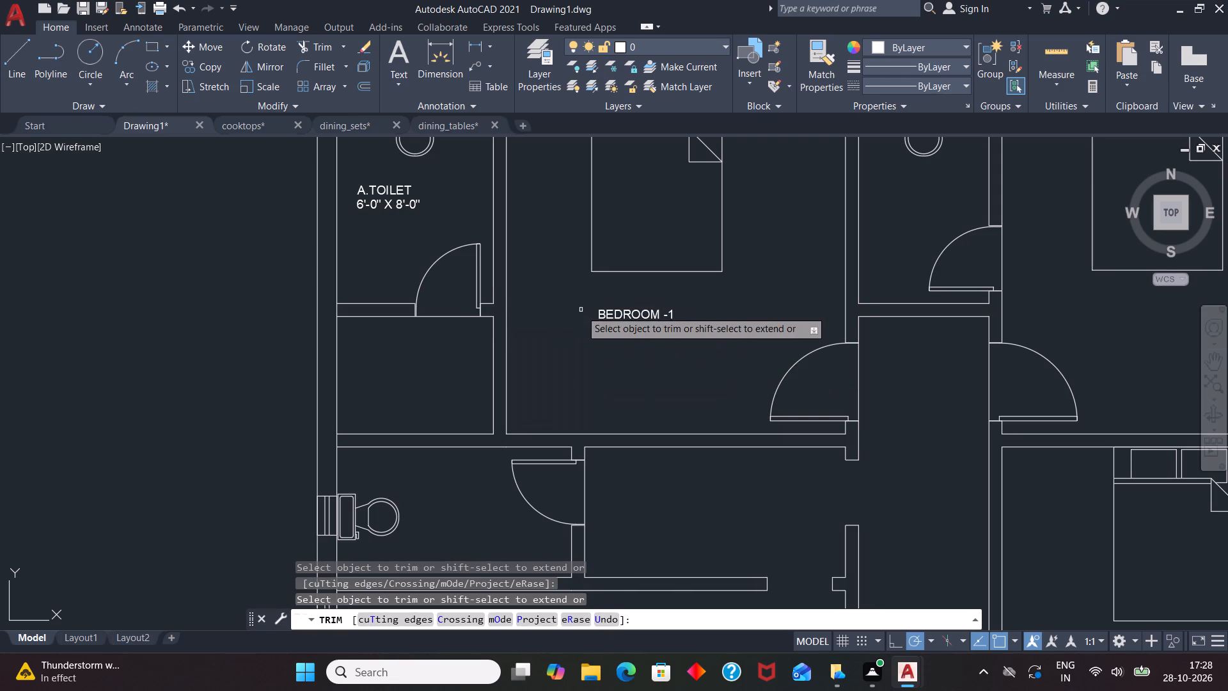
key(space)
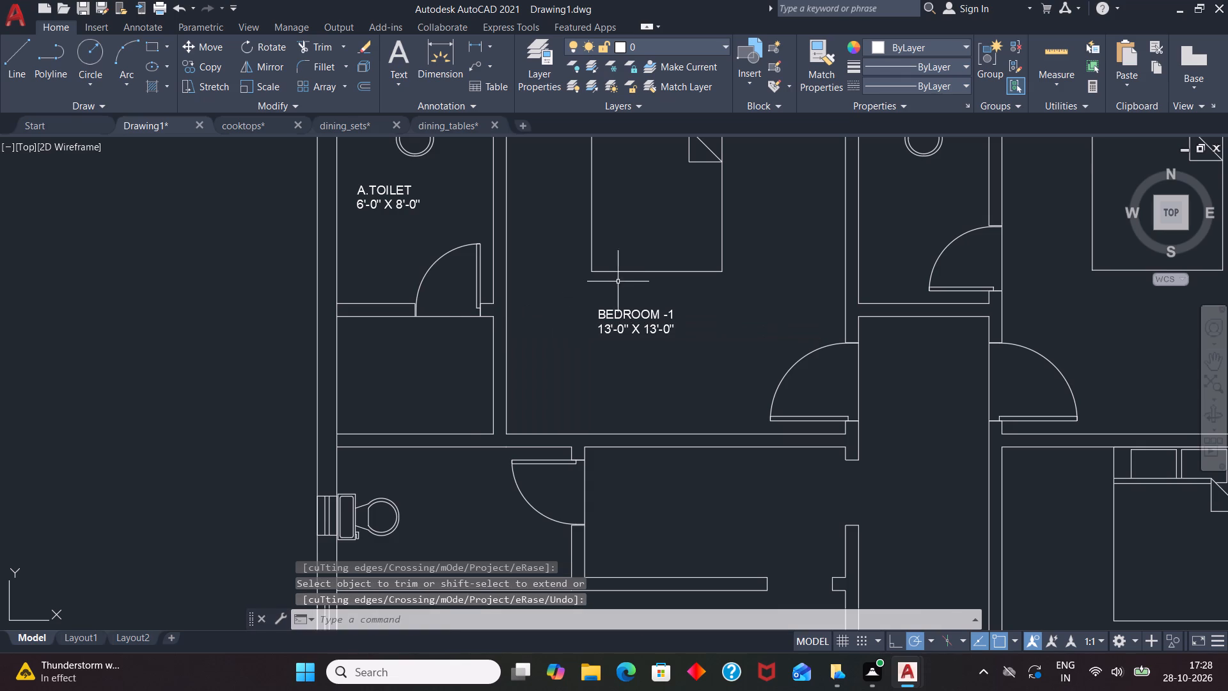
Label the toilet south of the dressing space with 4" high multiline text beside its WC: "C.TOILET" over "9'-0" X 5'-0"".
scroll(639, 314, down, 1)
scroll(759, 366, down, 1)
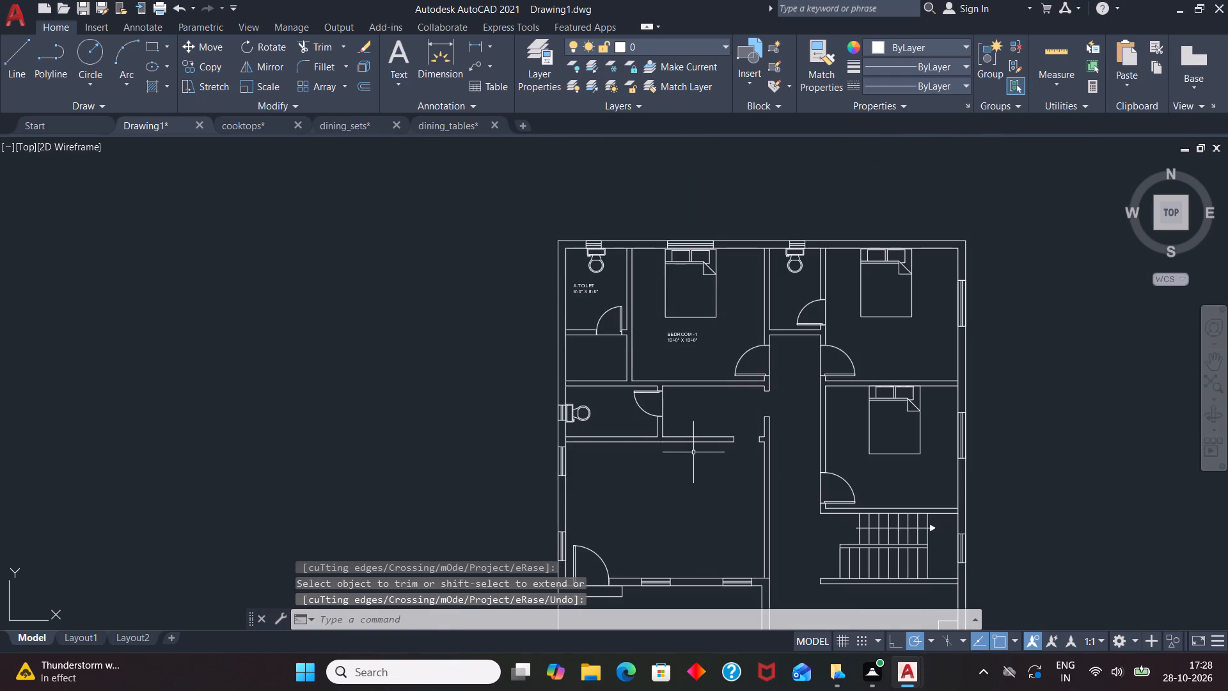
scroll(693, 452, up, 1)
key(t)
key(Return)
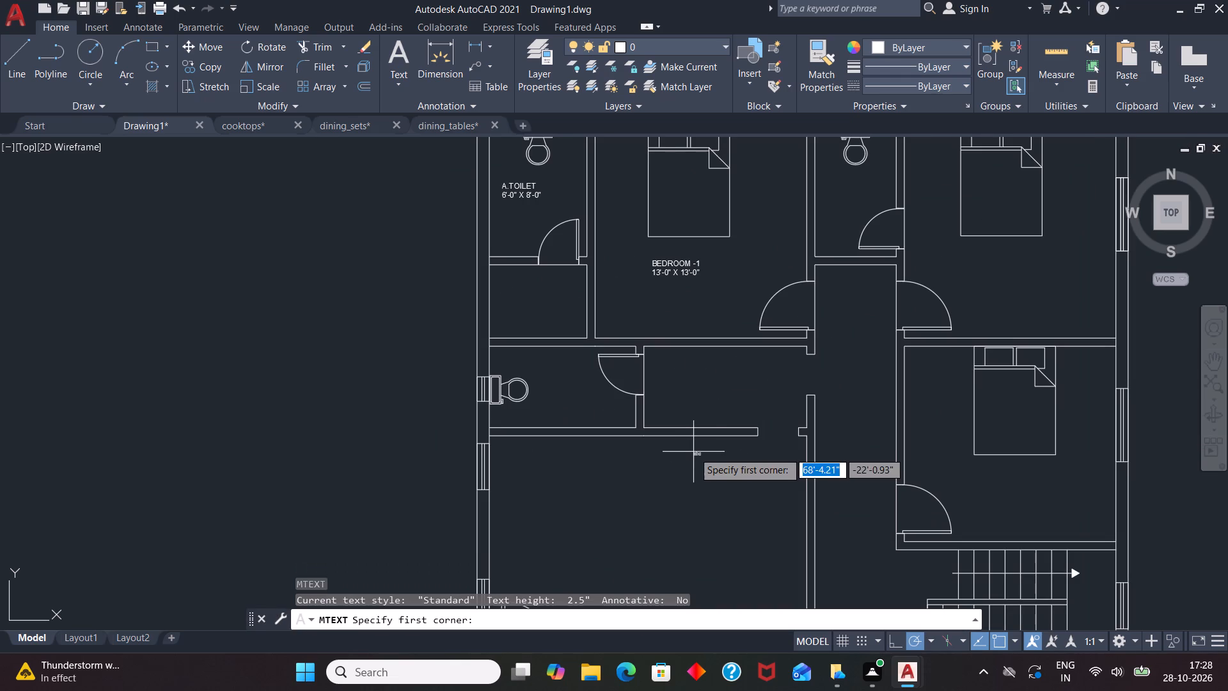
scroll(602, 395, up, 3)
drag(344, 372, 350, 403)
click(634, 489)
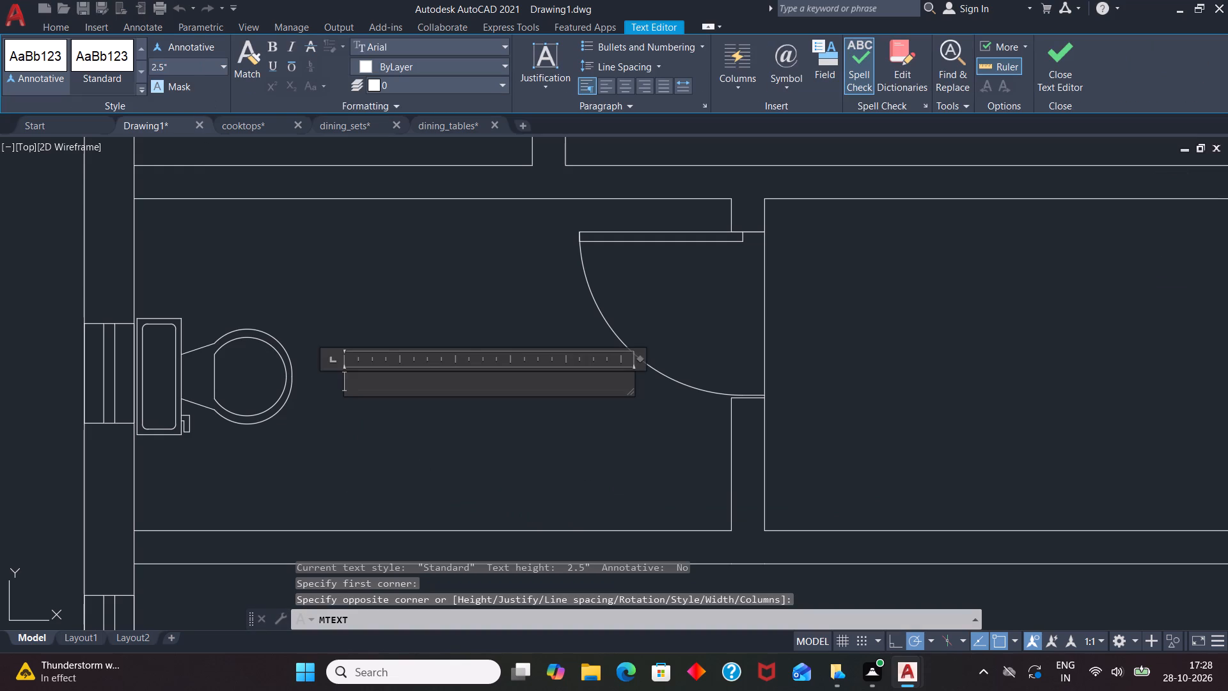
click(201, 64)
key(BackSpace)
key(4)
key(Return)
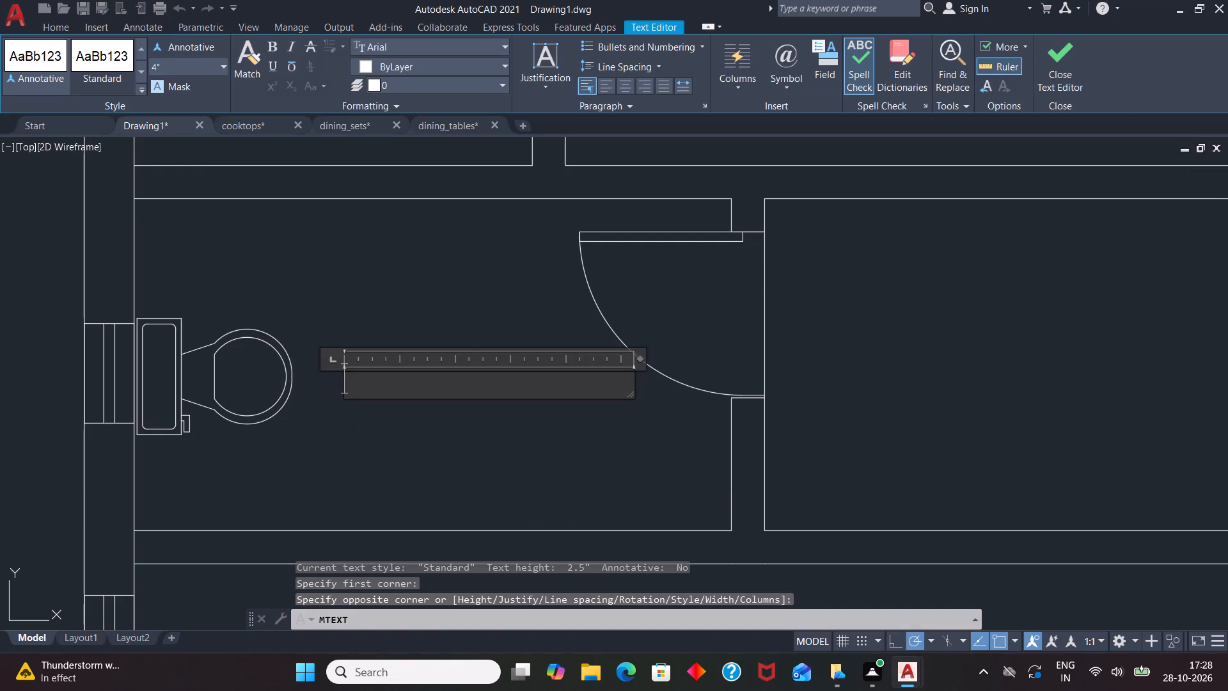
text(C.TOILET)
key(Return)
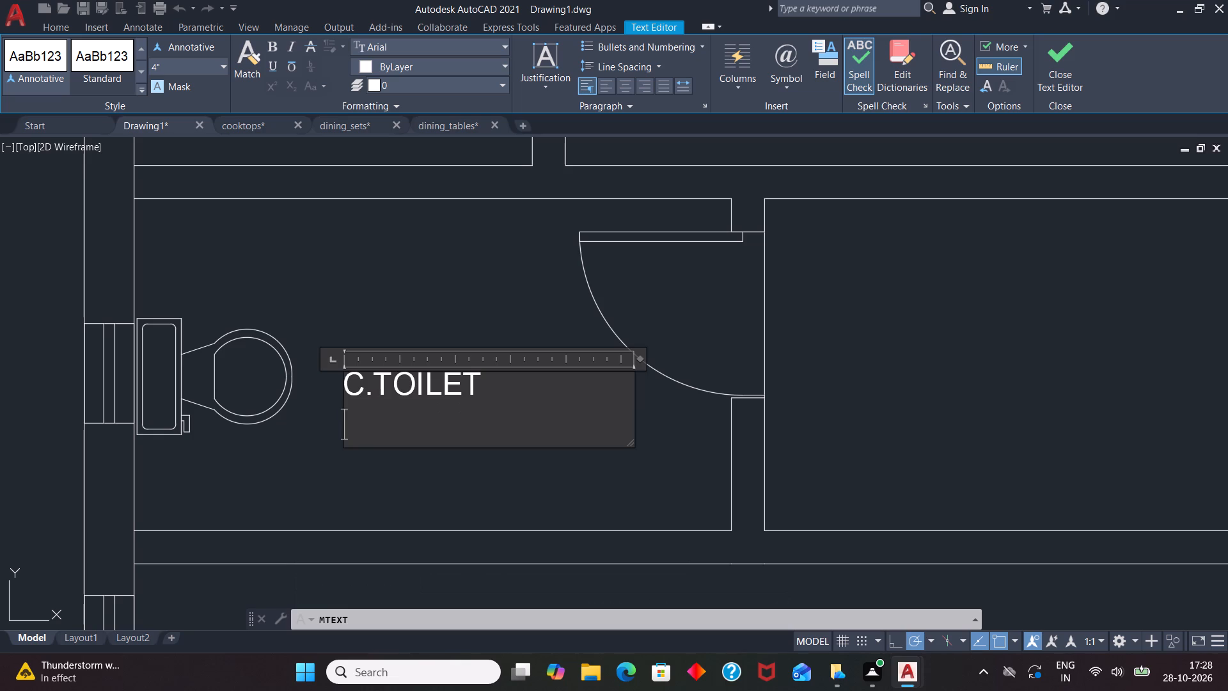
text(9'-0" X)
key(space)
text(5'-0)
key(shift+quotedbl)
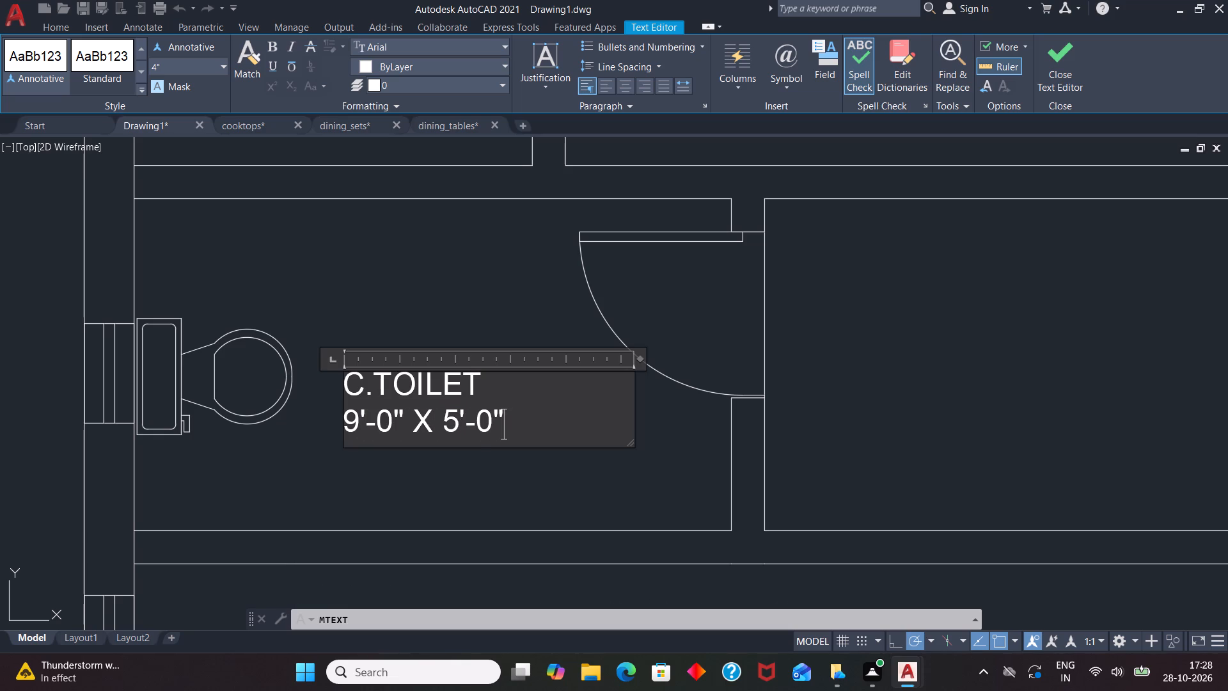
click(429, 268)
Label the room east of C.TOILET with 4" high multiline text reading "WASH" over "10'-0" X 5'-0"".
scroll(423, 269, down, 2)
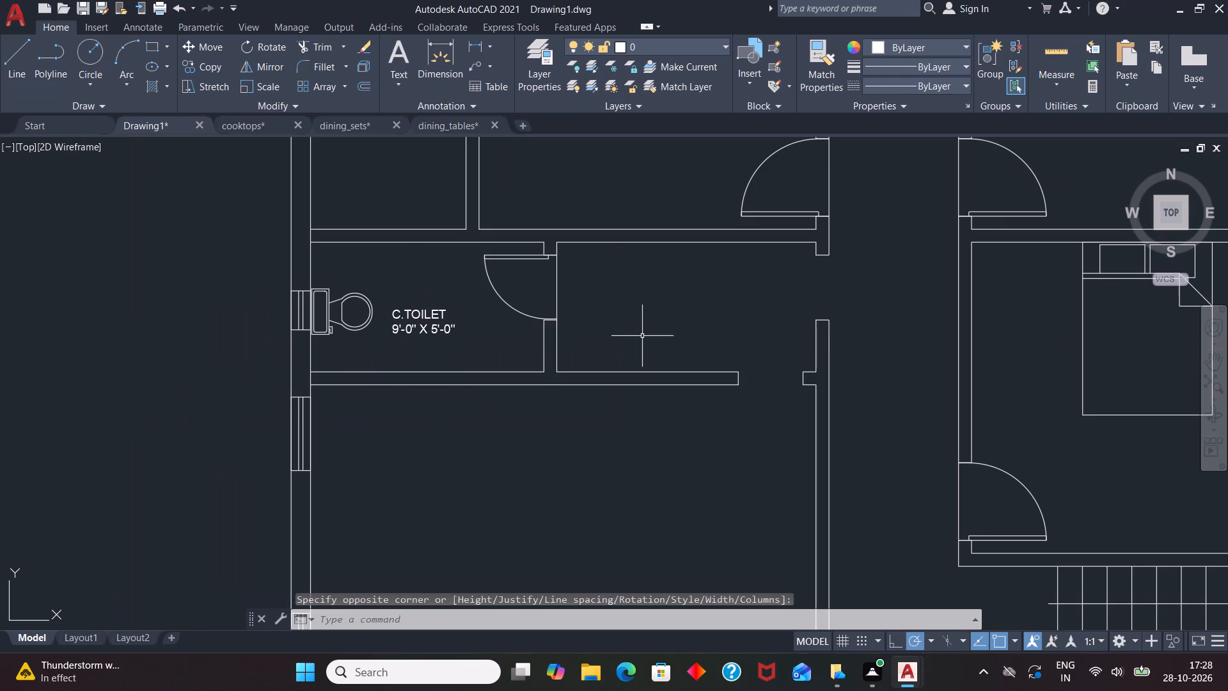
key(t)
key(Return)
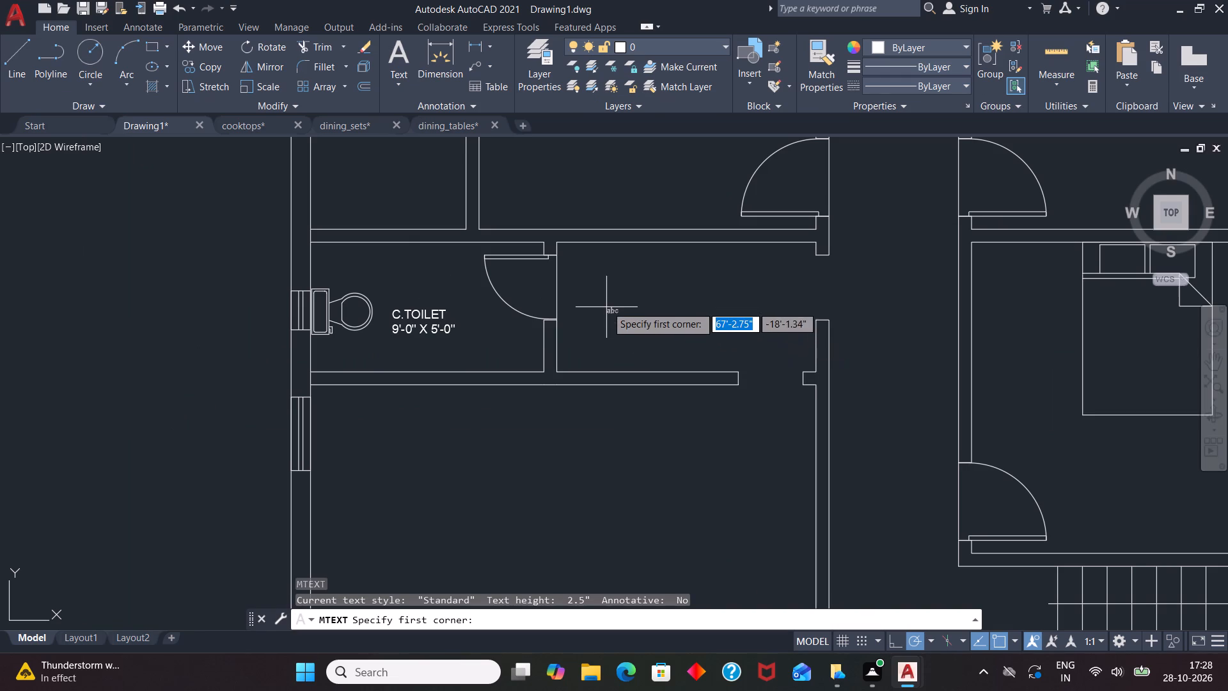
drag(608, 271, 610, 280)
click(736, 327)
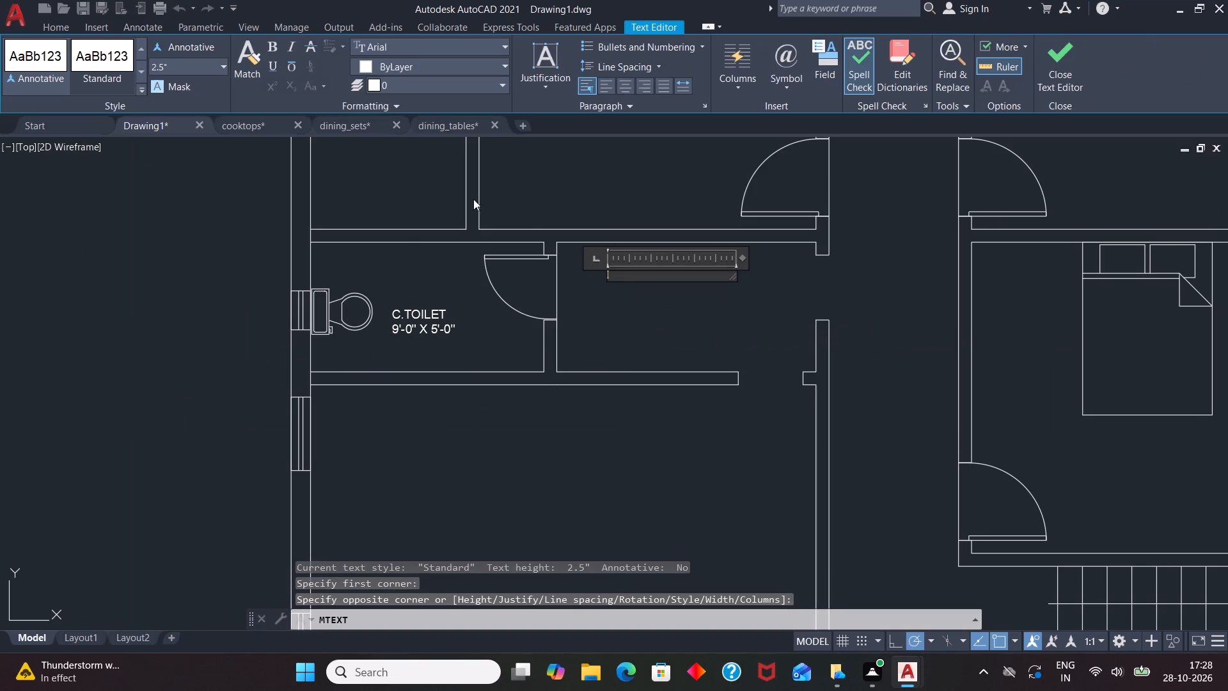
click(172, 67)
key(BackSpace)
key(4)
key(Return)
text(WASH)
key(Return)
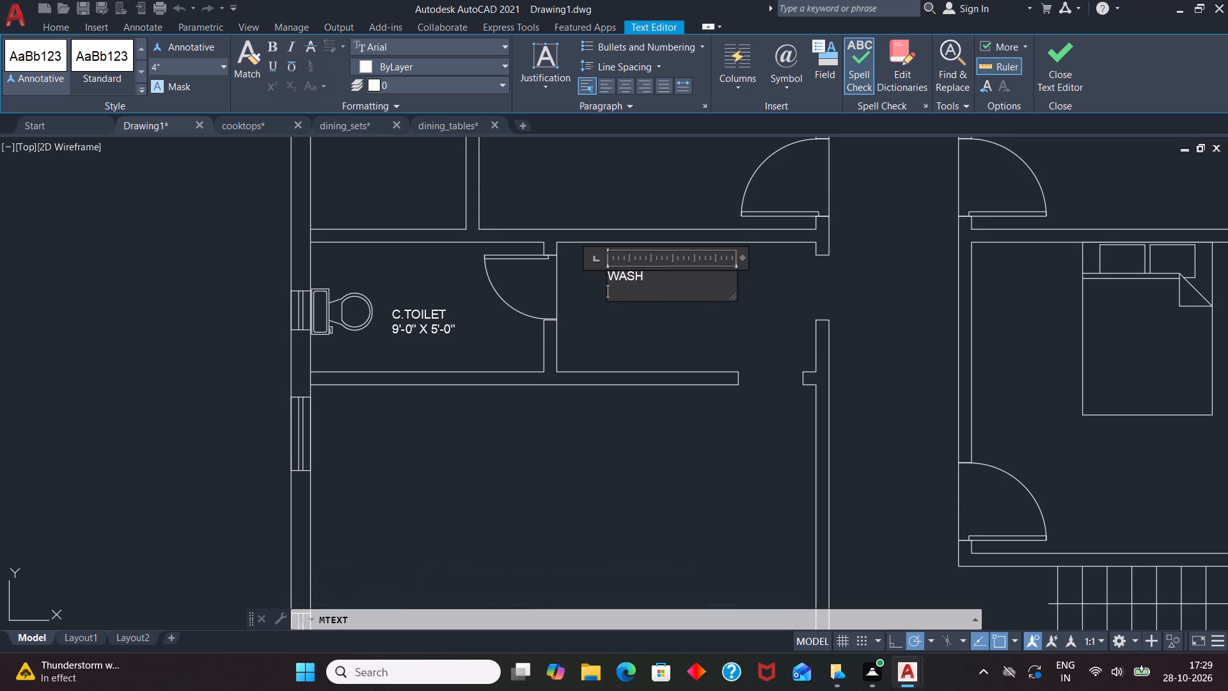
text(10'-0" X)
key(space)
text(5'-0")
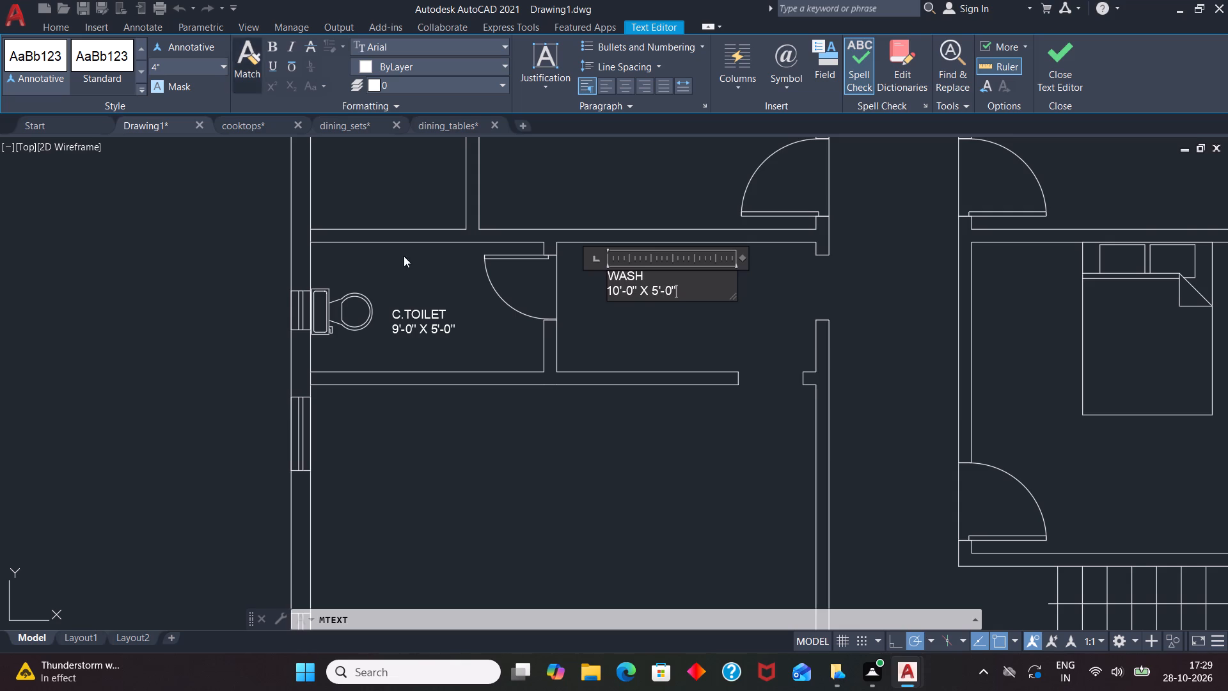
click(617, 406)
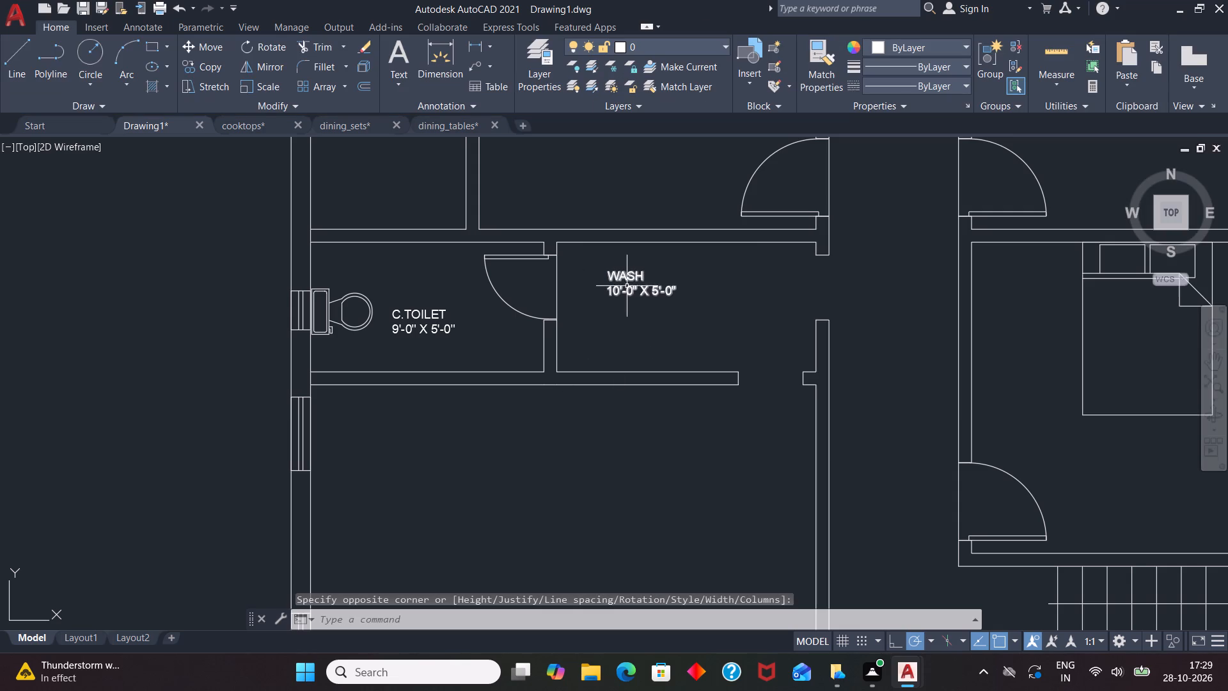
Shift the WASH label about 1' southeast so it sits nearer the middle of its room.
click(627, 280)
click(610, 268)
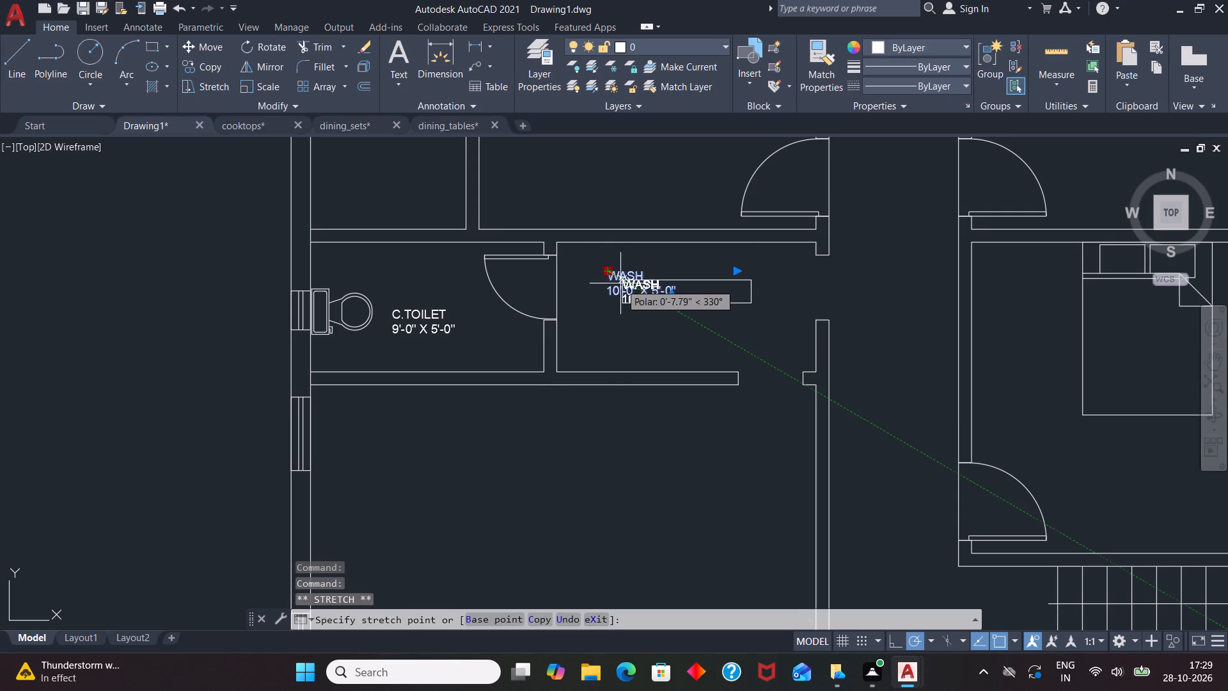
scroll(617, 289, up, 2)
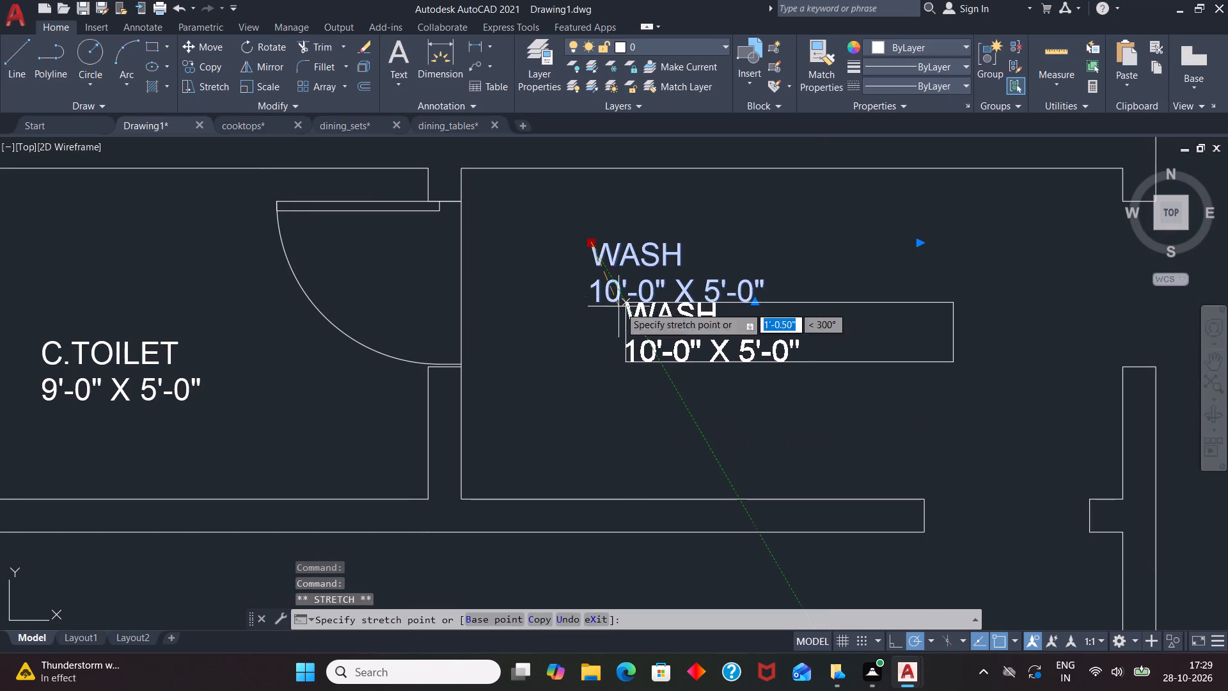
click(627, 299)
key(Escape)
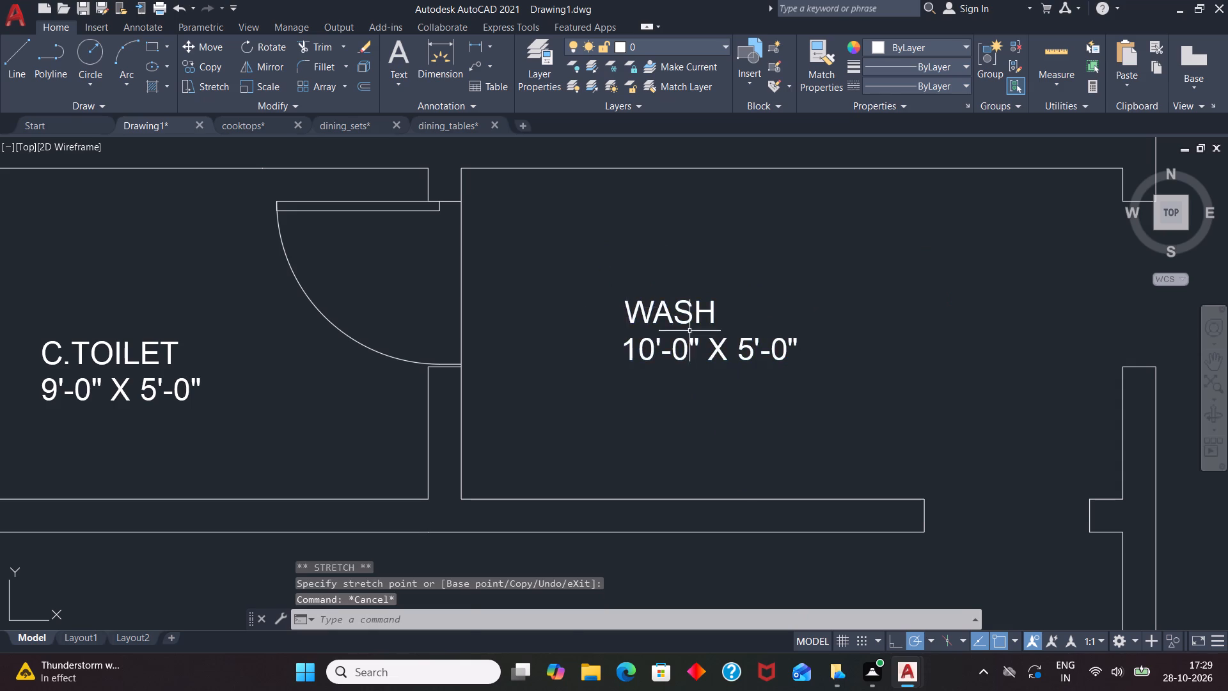
Label the small room between A.TOILET and C.TOILET with 4" high multiline text: "DRESSING" over "6'-0" X 5'-7"".
scroll(692, 344, down, 3)
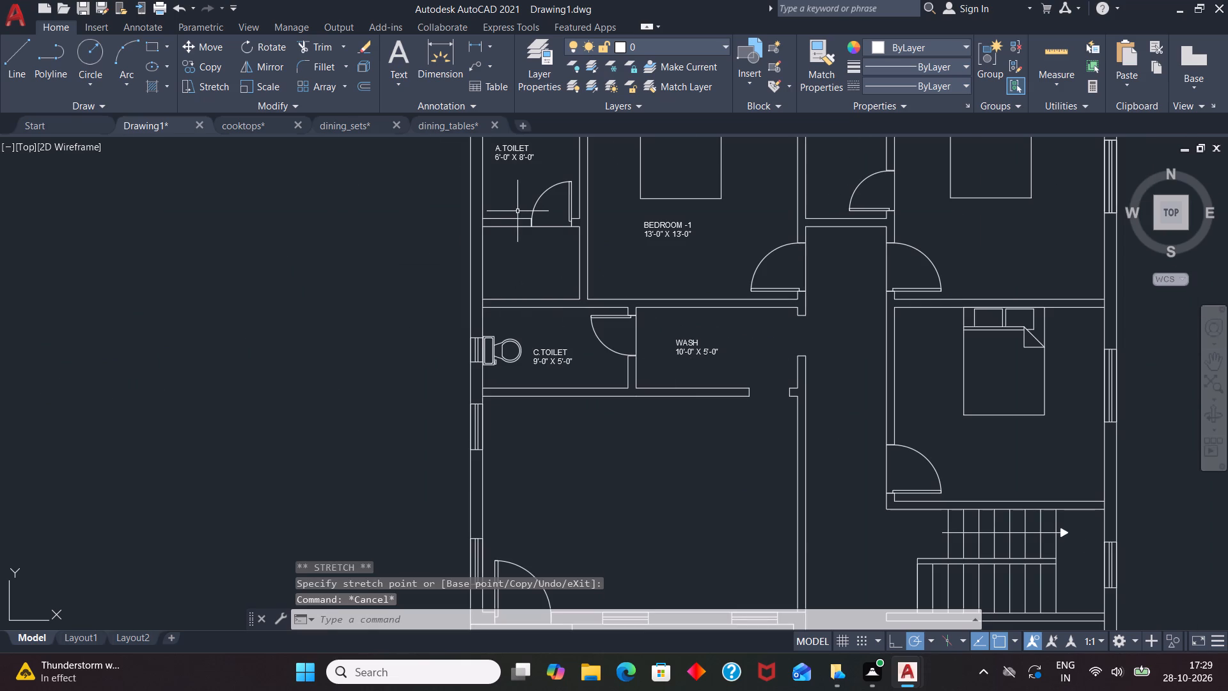
key(t)
key(Return)
scroll(522, 210, up, 2)
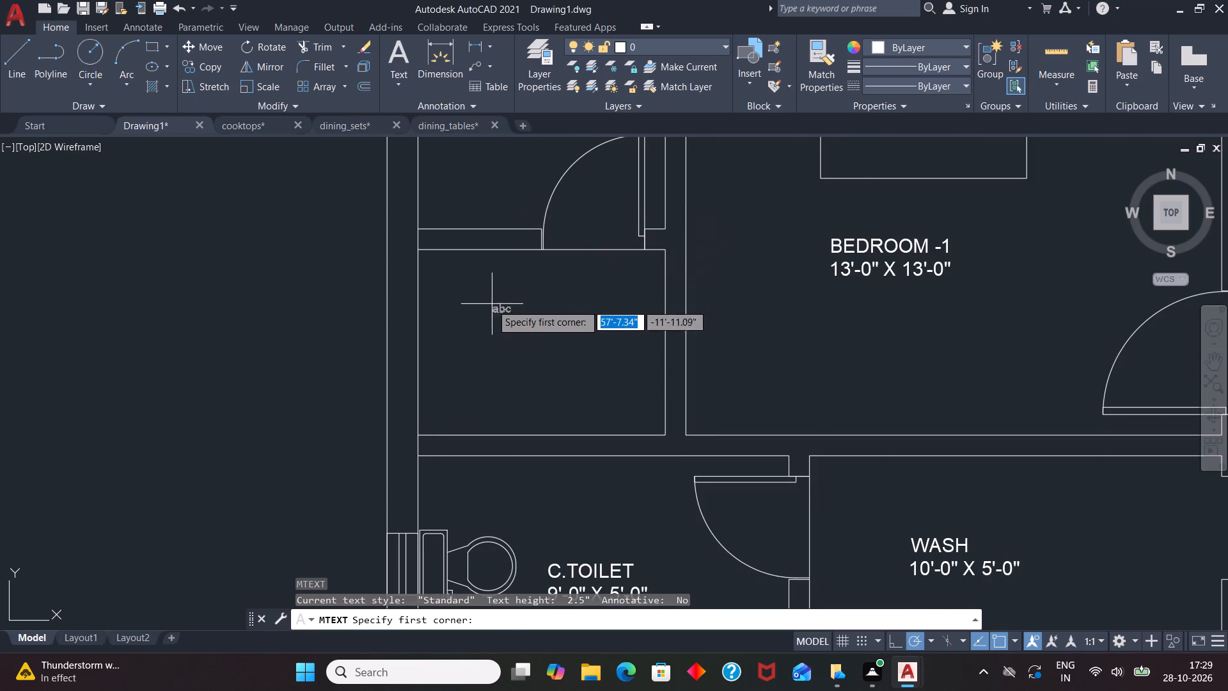
drag(448, 315, 465, 333)
double_click(638, 388)
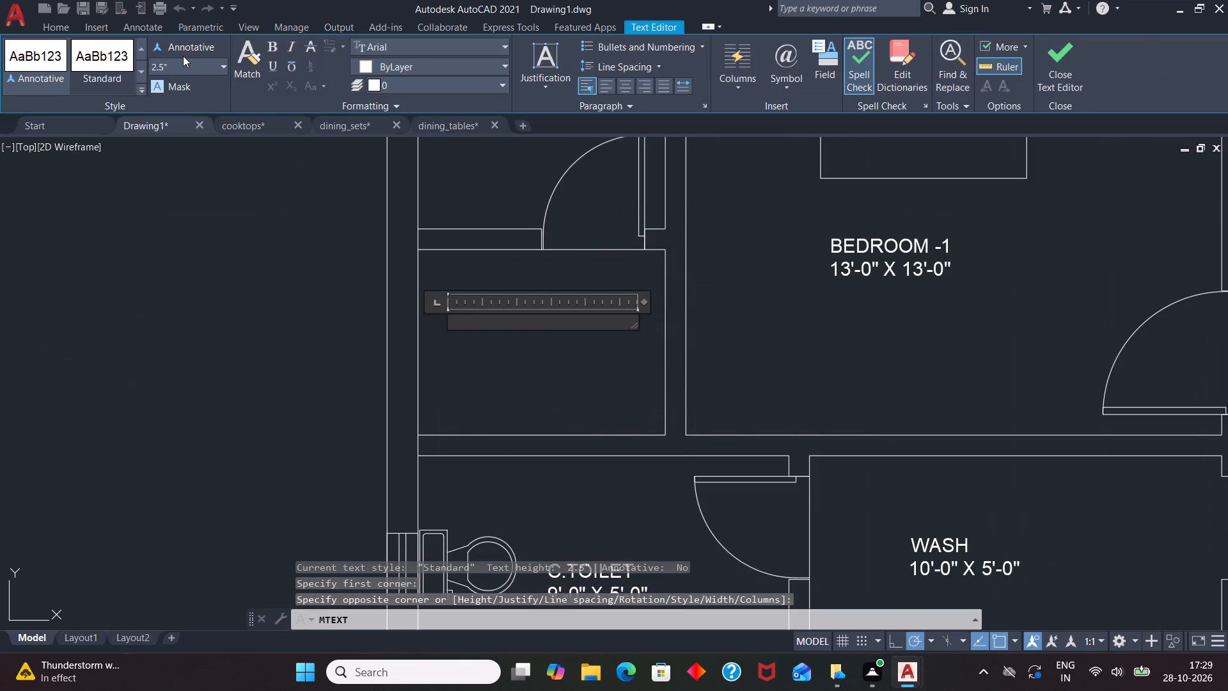
click(183, 56)
click(184, 66)
key(BackSpace)
key(4)
key(Return)
text(DRESSING)
key(Return)
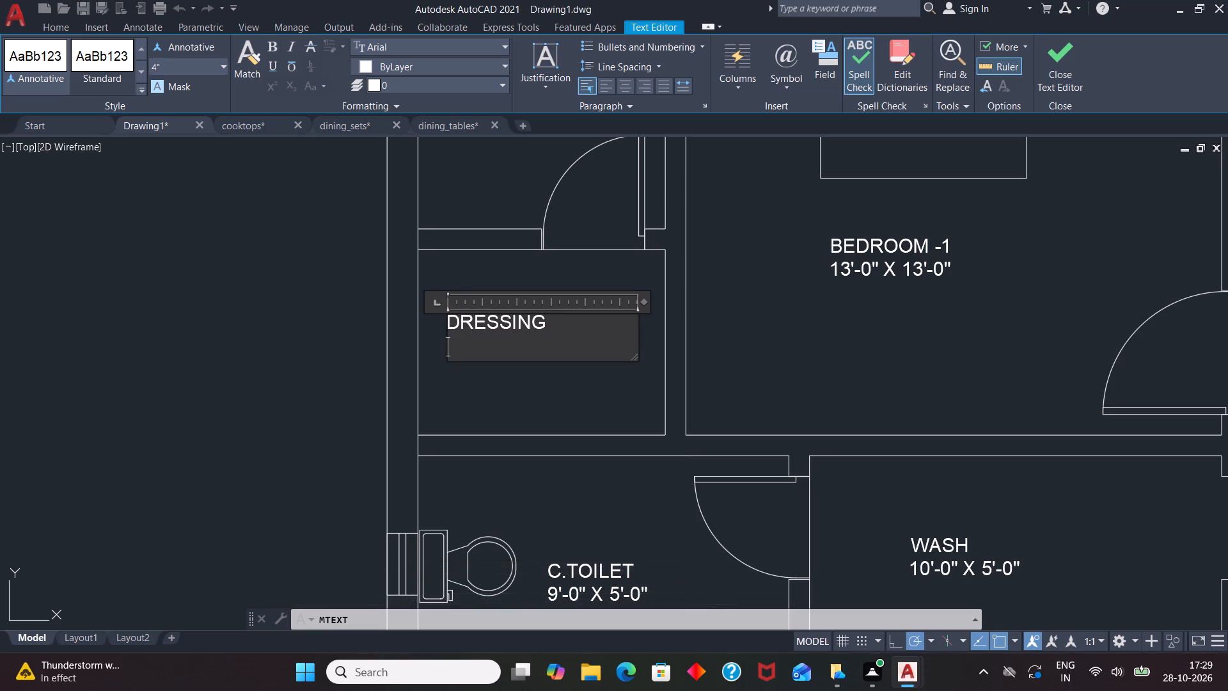
text(6'-0" X)
key(space)
text(5'-7)
key(shift+quotedbl)
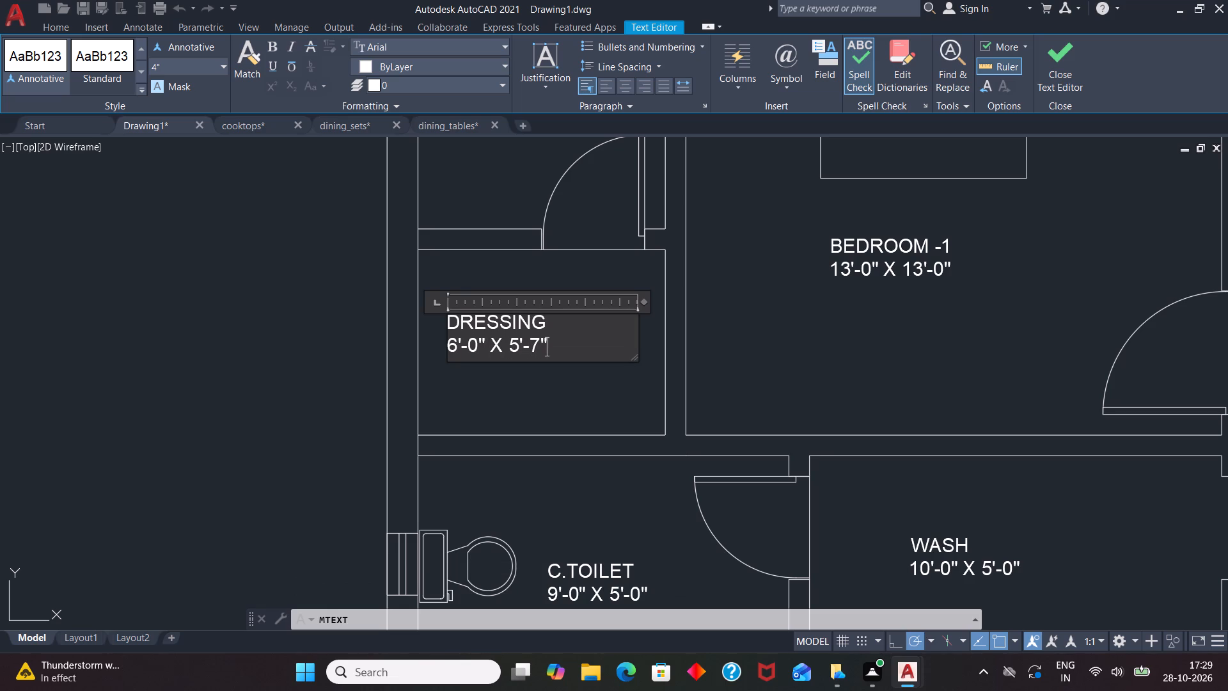
click(527, 391)
Shift the DRESSING label slightly east so it sits centrally in its room.
scroll(546, 331, down, 3)
scroll(519, 315, up, 2)
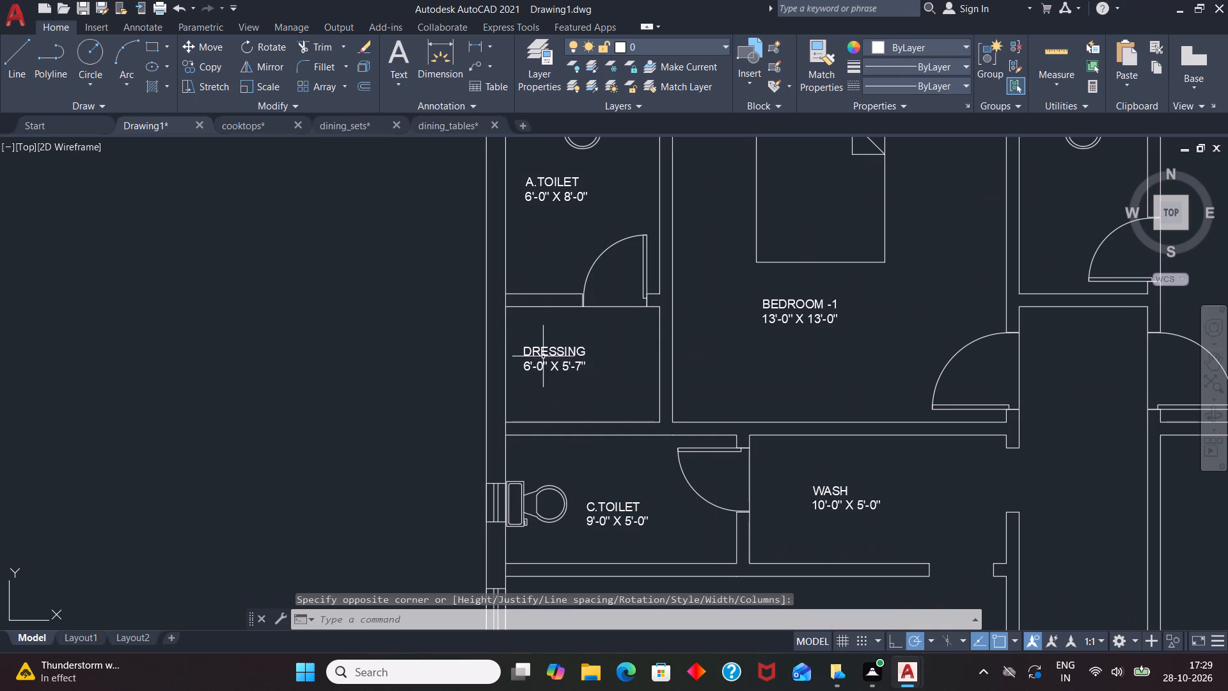
click(543, 356)
scroll(523, 338, up, 2)
click(521, 358)
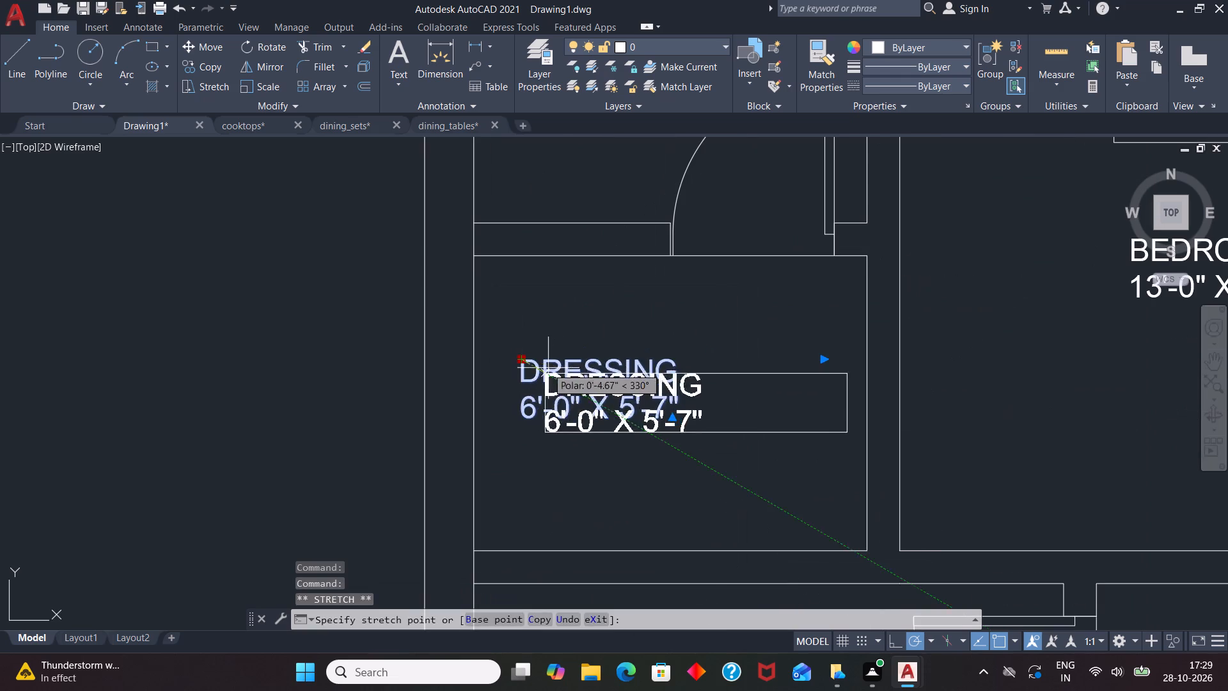
click(577, 356)
key(Escape)
Draw a narrow upright rectangle about 2.5" wide inside the DRESSING–Bedroom 1 partition, starting on its west face near the north end.
scroll(578, 356, down, 2)
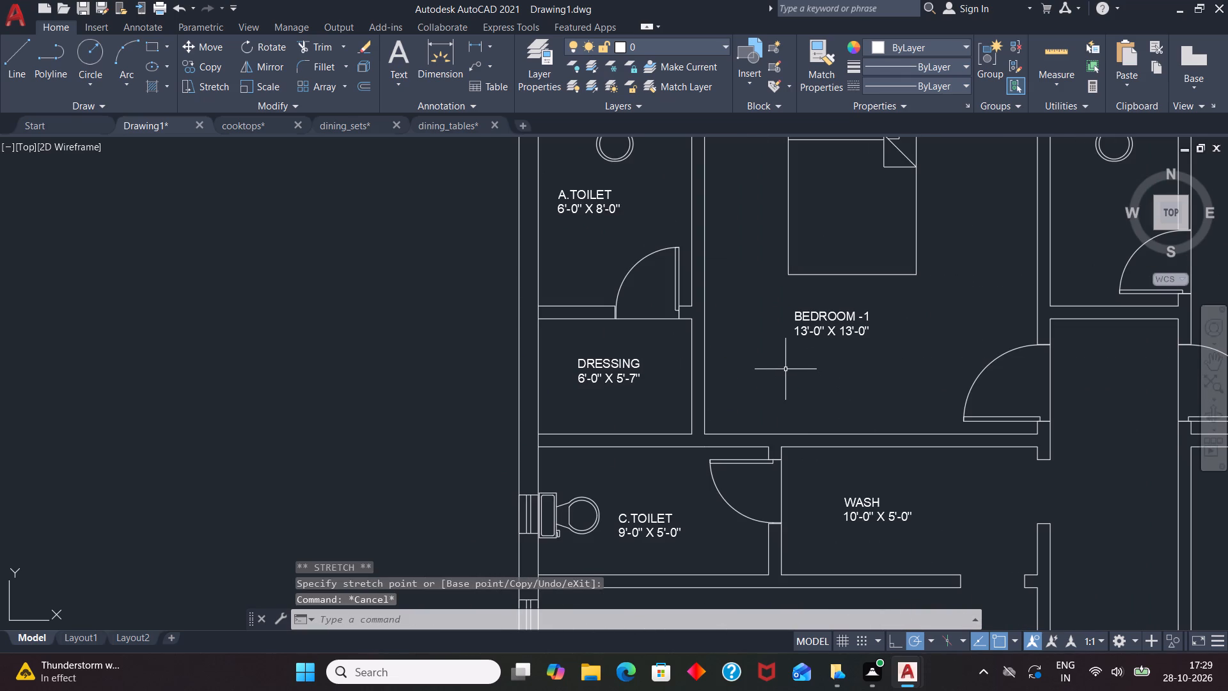
text(REC)
key(Return)
scroll(713, 351, up, 2)
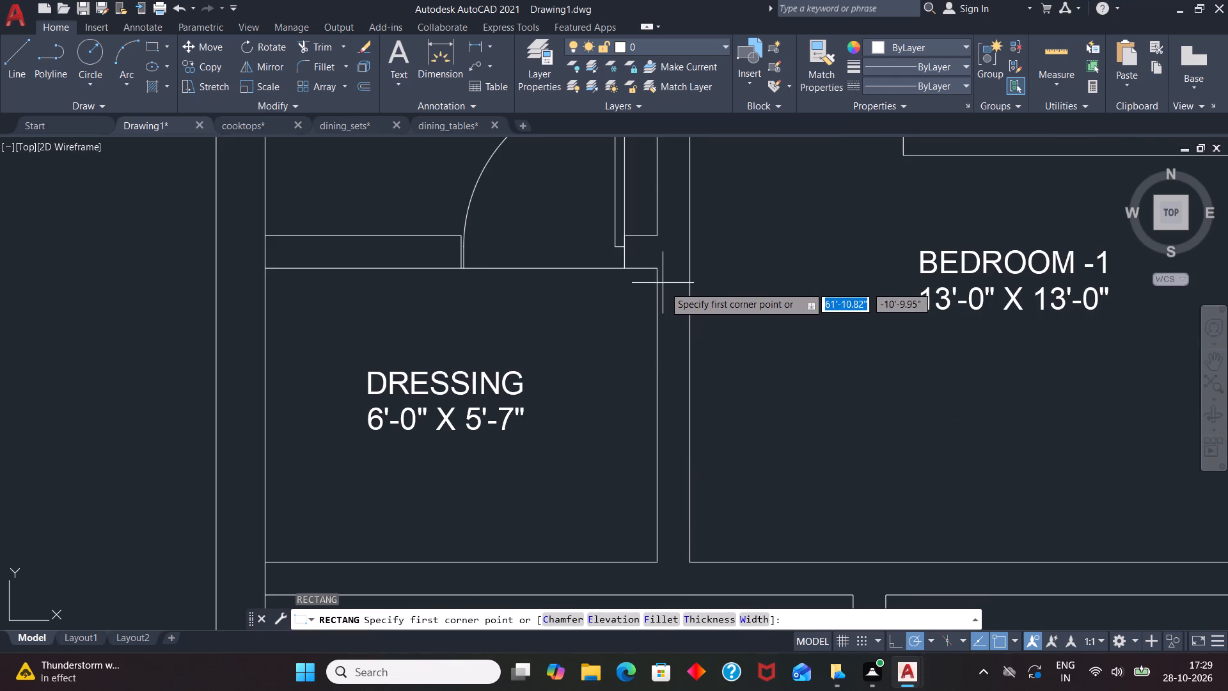
click(662, 310)
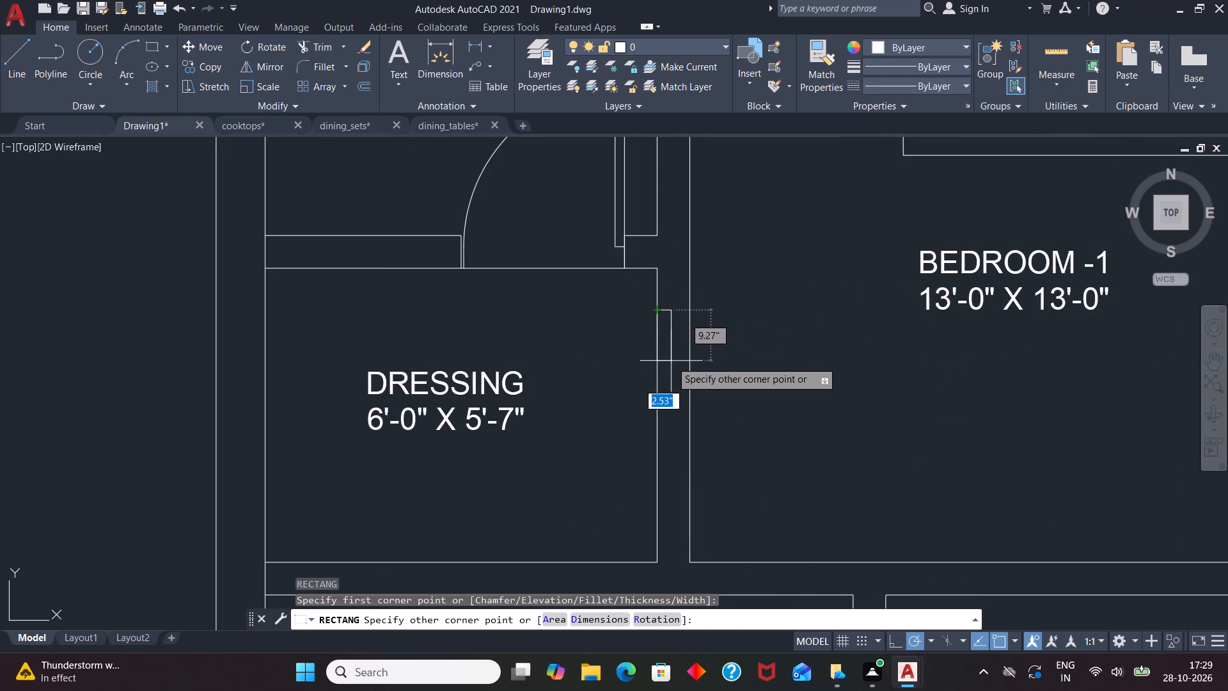
click(671, 408)
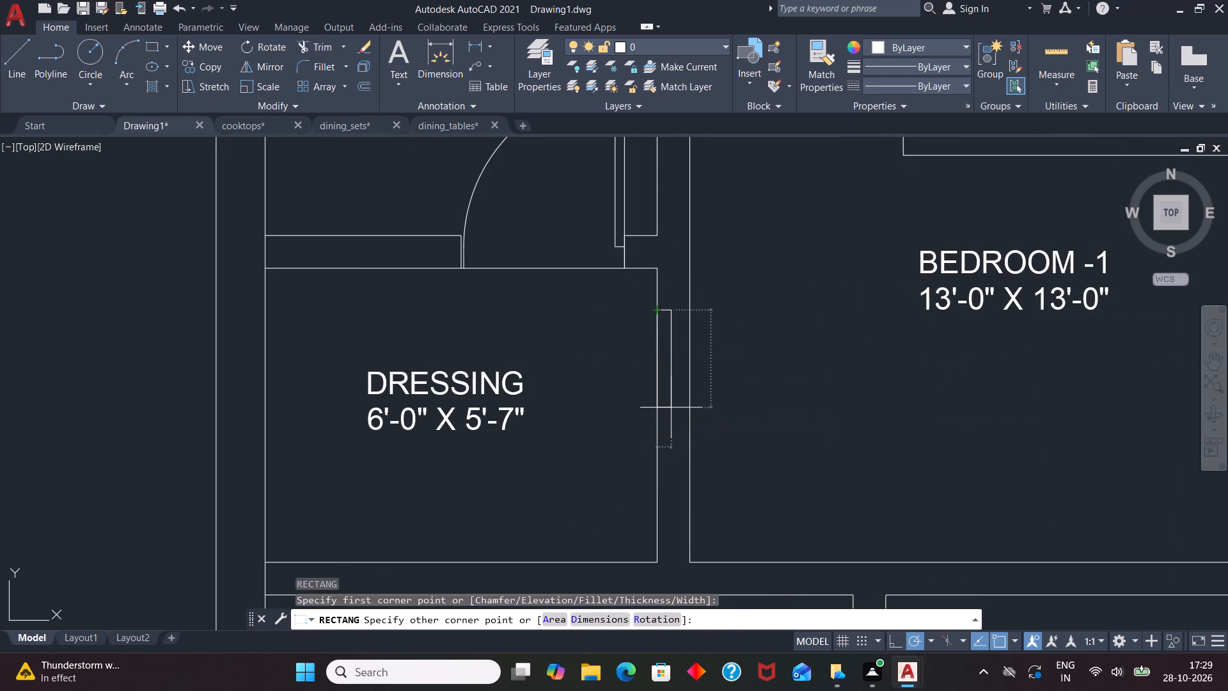
Copy the narrow rectangle onto the east face of the DRESSING–Bedroom 1 partition, with its north end level with the original's south end.
scroll(745, 413, down, 1)
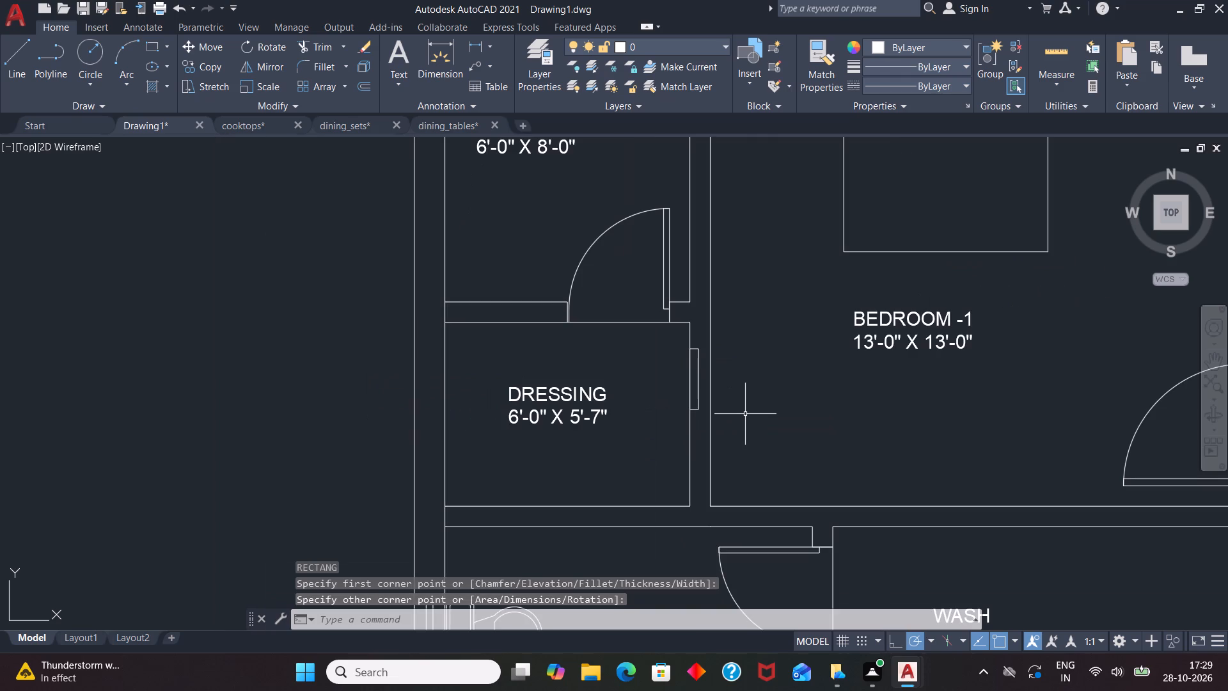
click(698, 408)
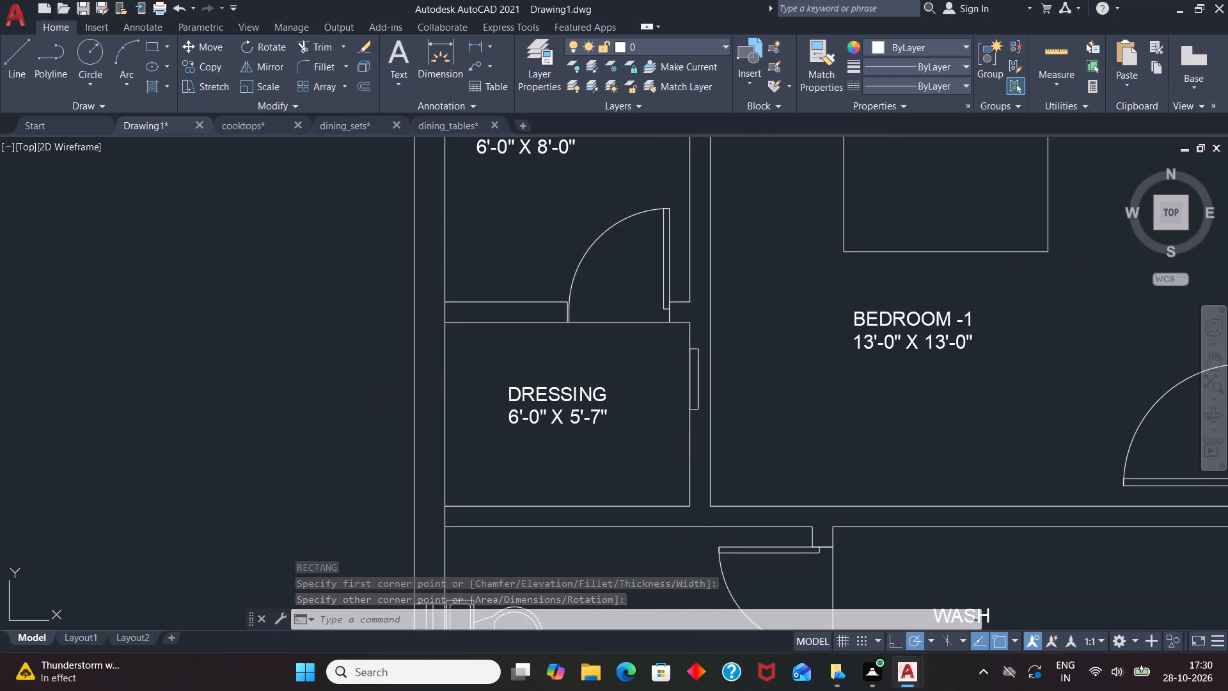
text(CO)
key(Return)
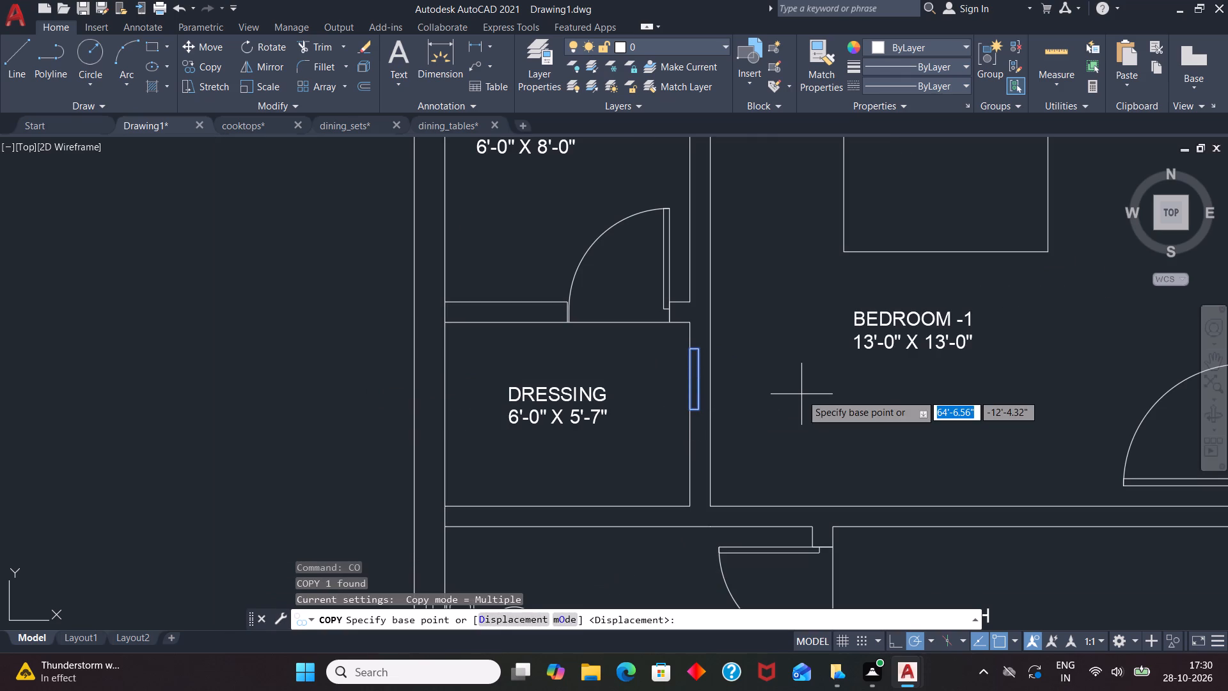
scroll(716, 367, up, 2)
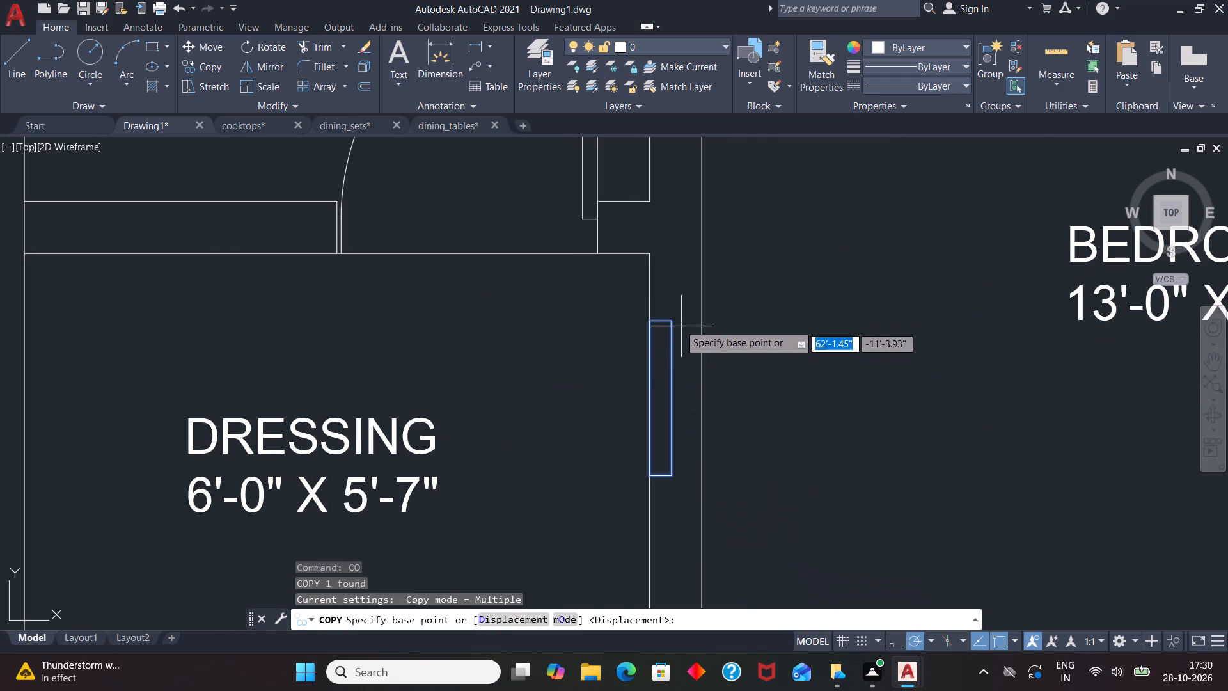
click(677, 321)
scroll(691, 485, up, 3)
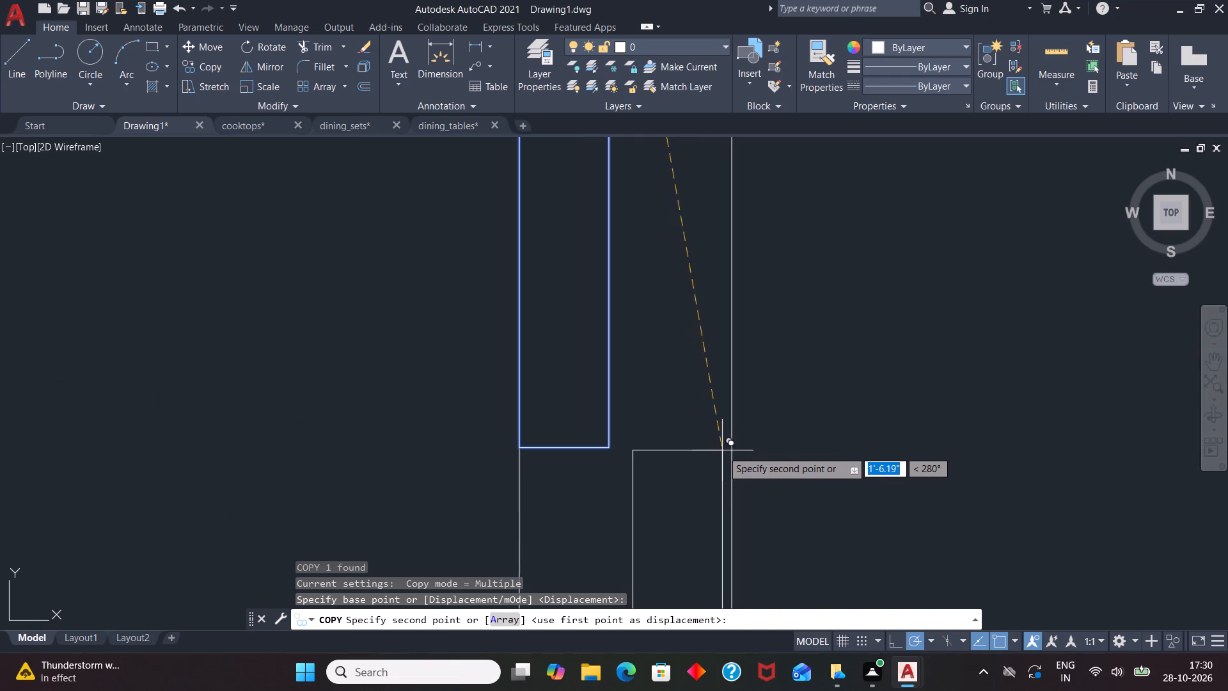
click(732, 449)
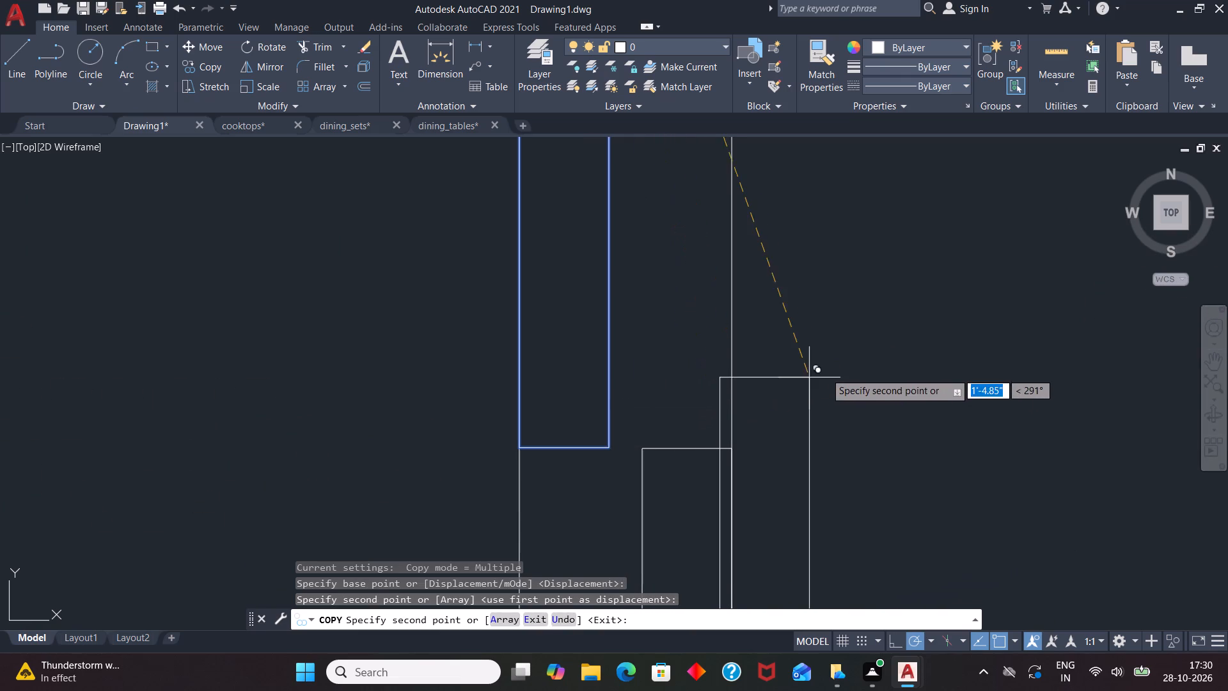
key(Escape)
scroll(771, 386, down, 4)
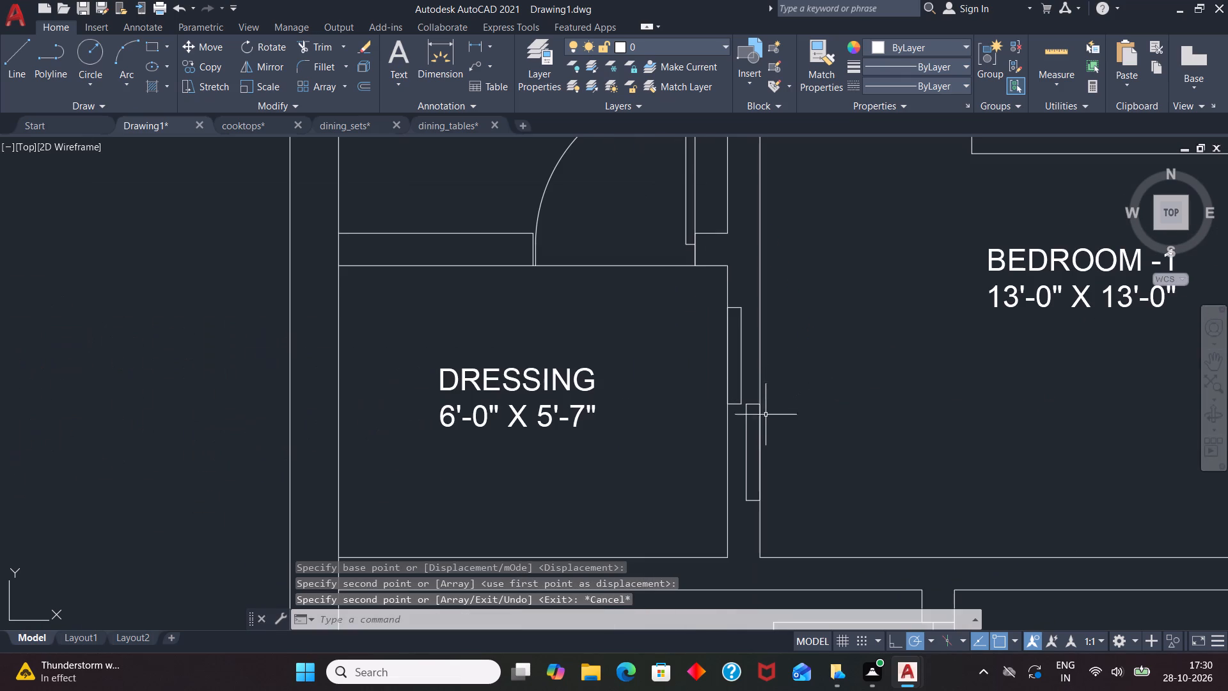
Scale the west sliding panel rectangle from its northwest corner by a factor of about 1.18.
scroll(746, 429, up, 2)
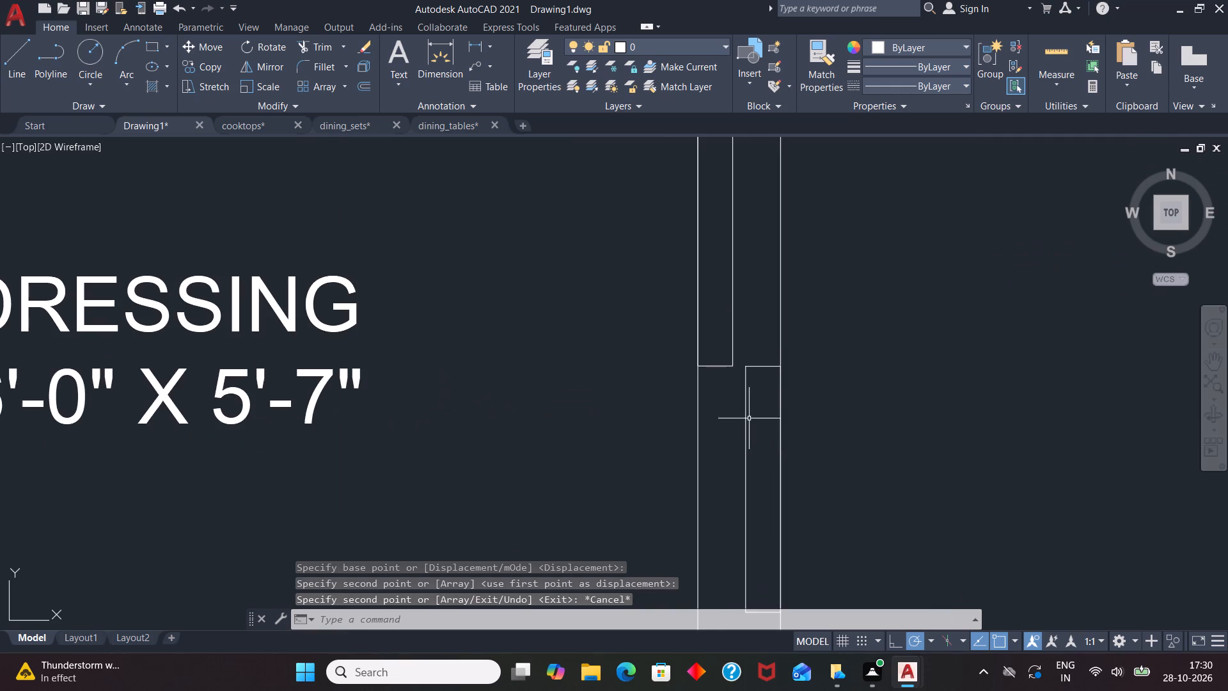
click(732, 339)
text(SC)
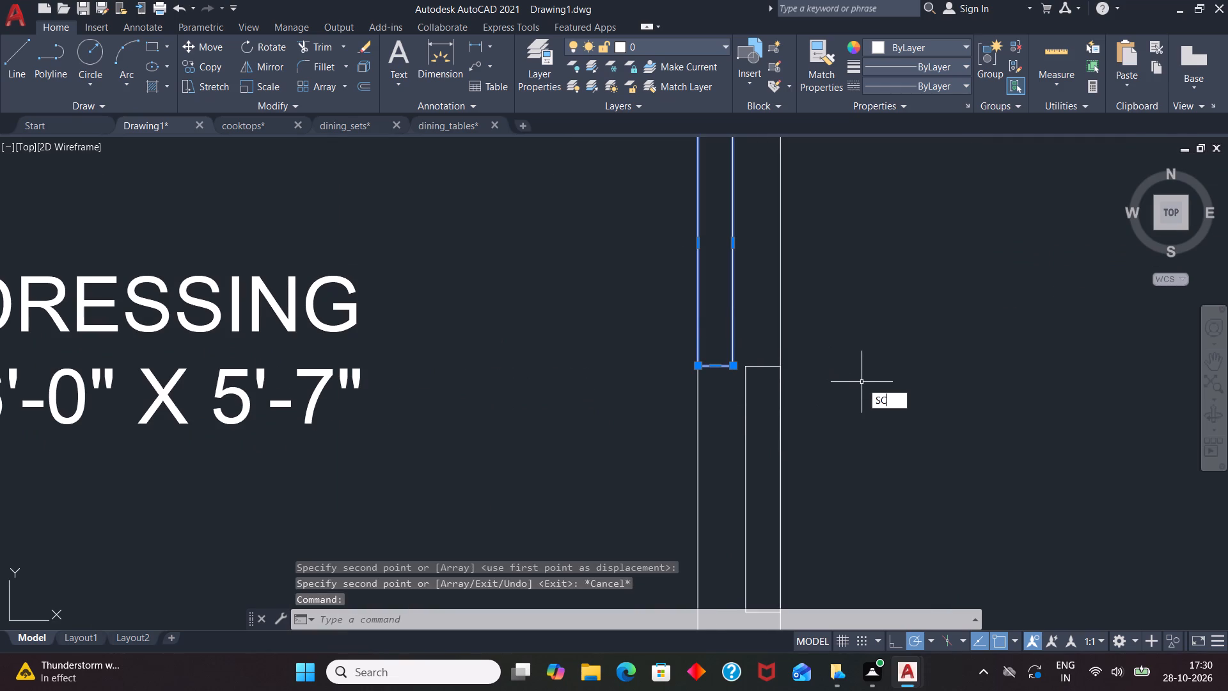
key(Return)
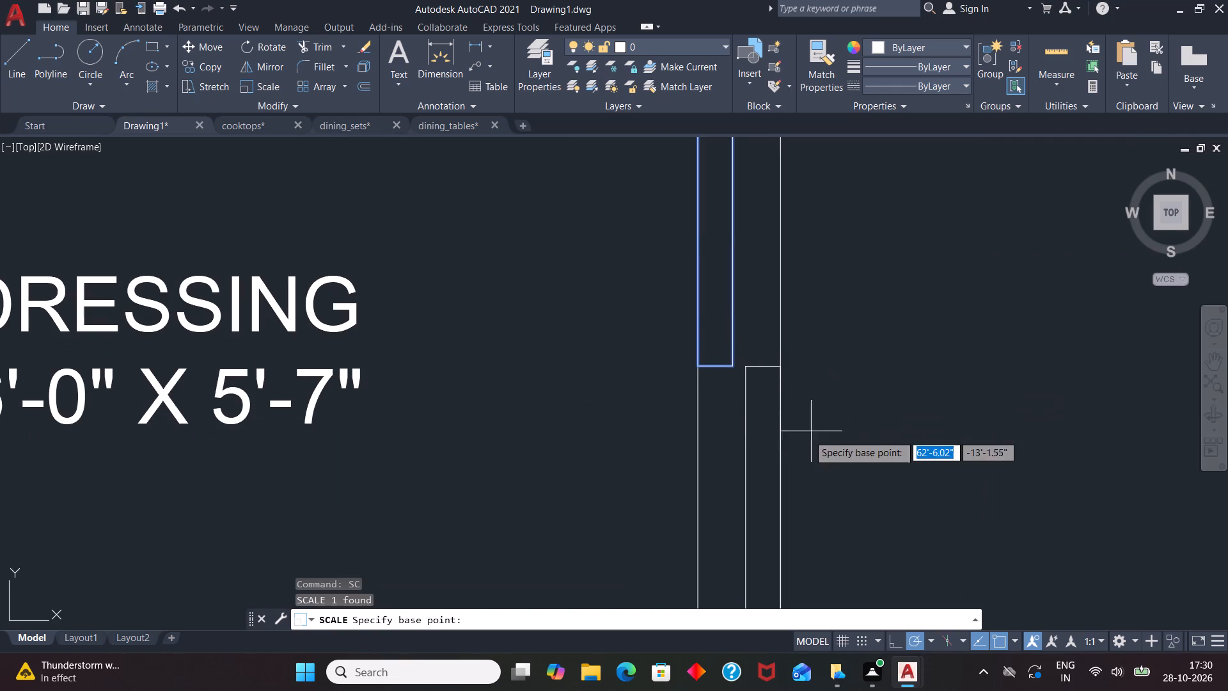
scroll(800, 450, down, 2)
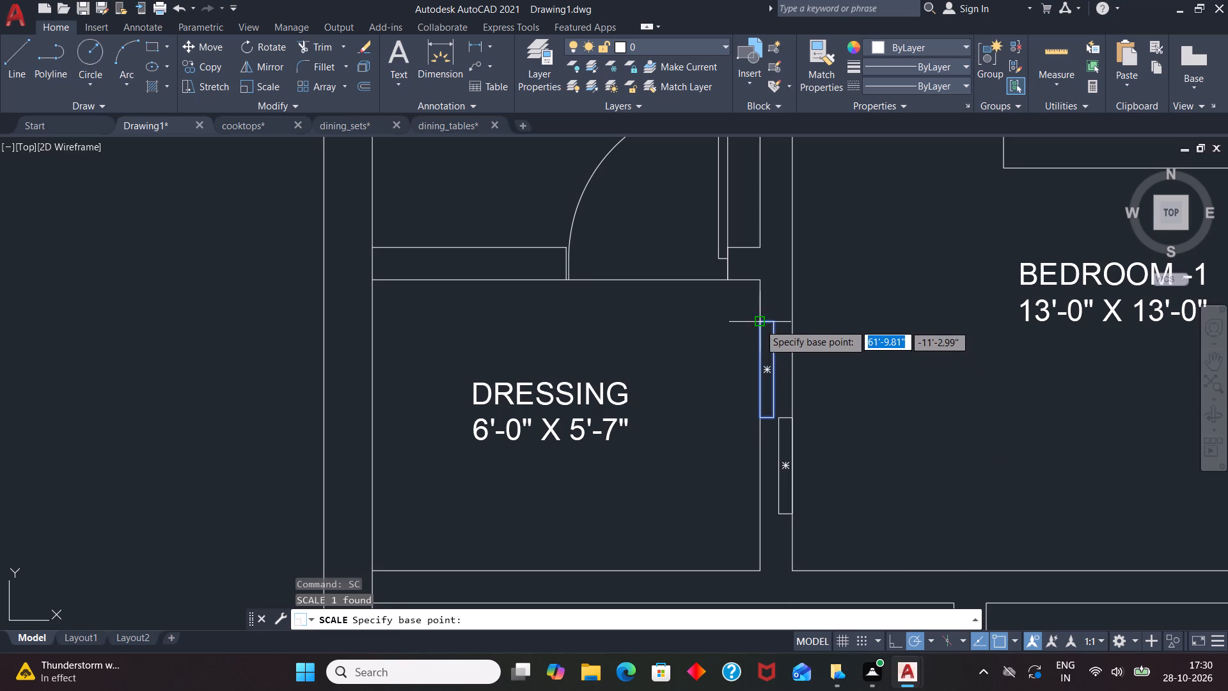
click(761, 323)
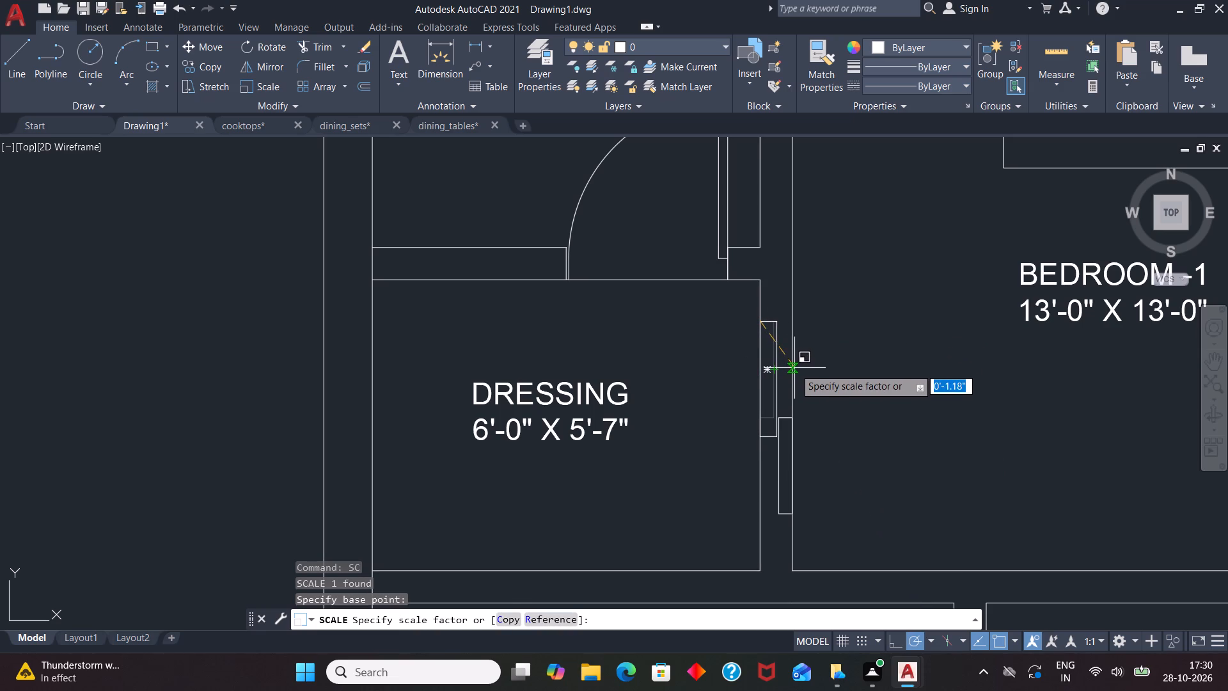
click(796, 368)
Scale the east sliding panel rectangle from its southeast corner by a factor of about 1.12.
scroll(782, 456, up, 1)
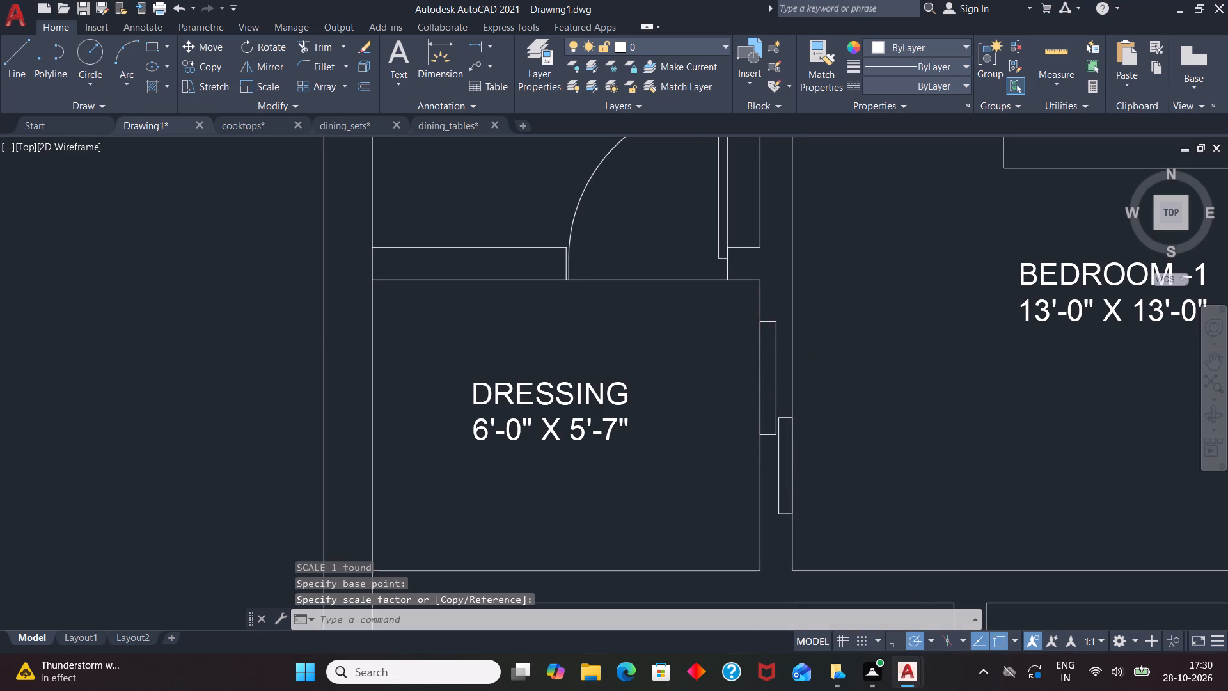
click(789, 396)
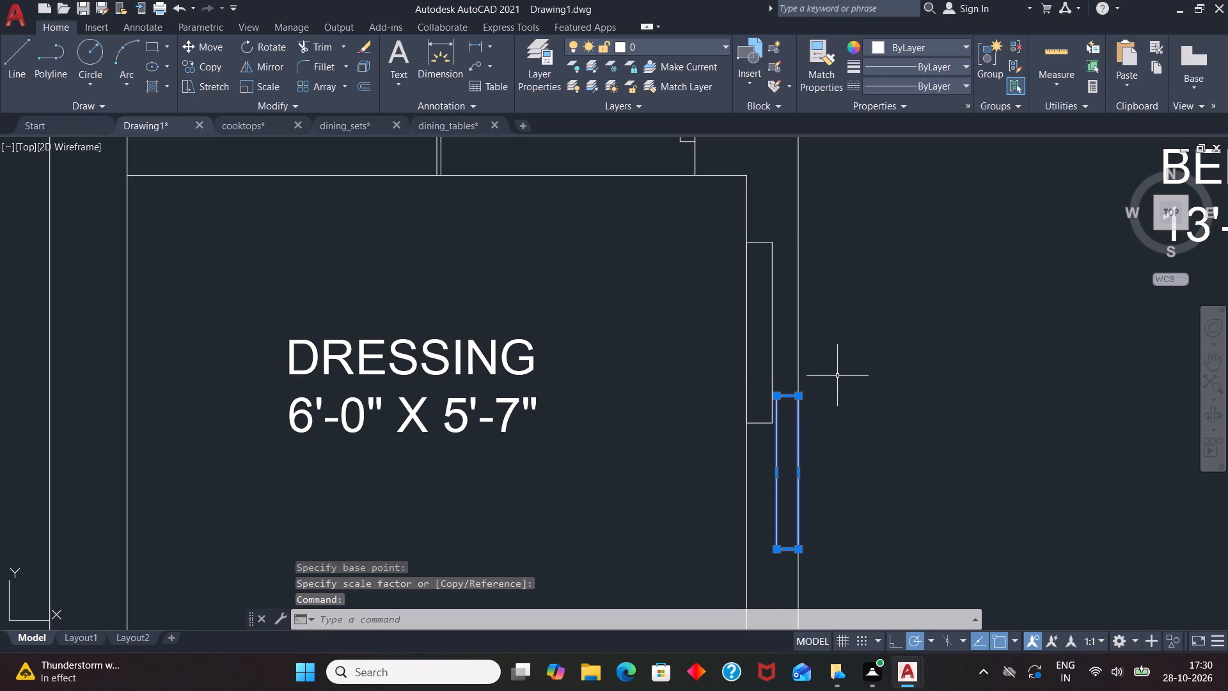
text(SC)
key(Return)
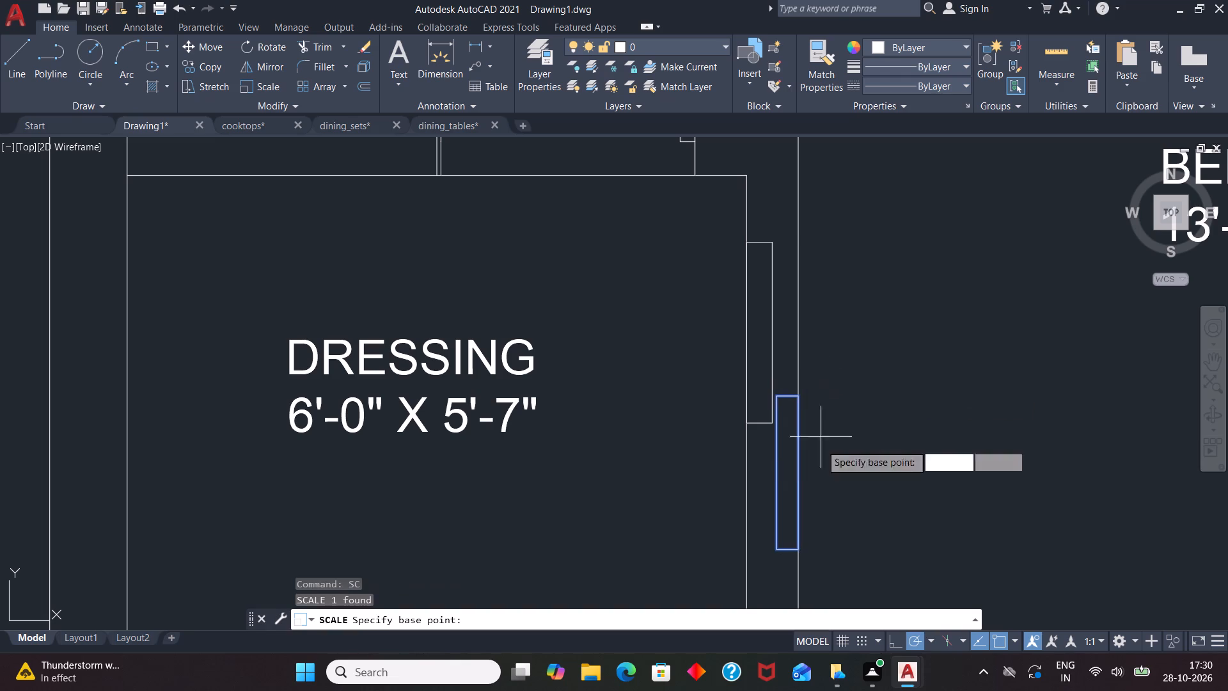
click(803, 550)
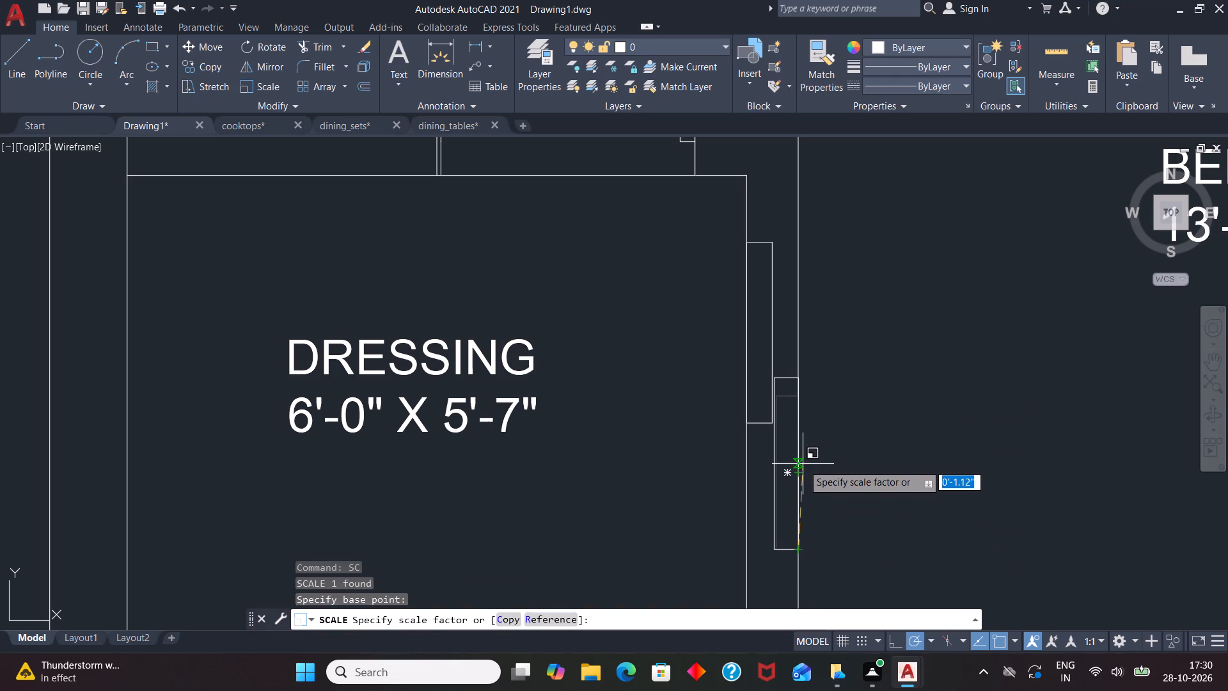
click(803, 464)
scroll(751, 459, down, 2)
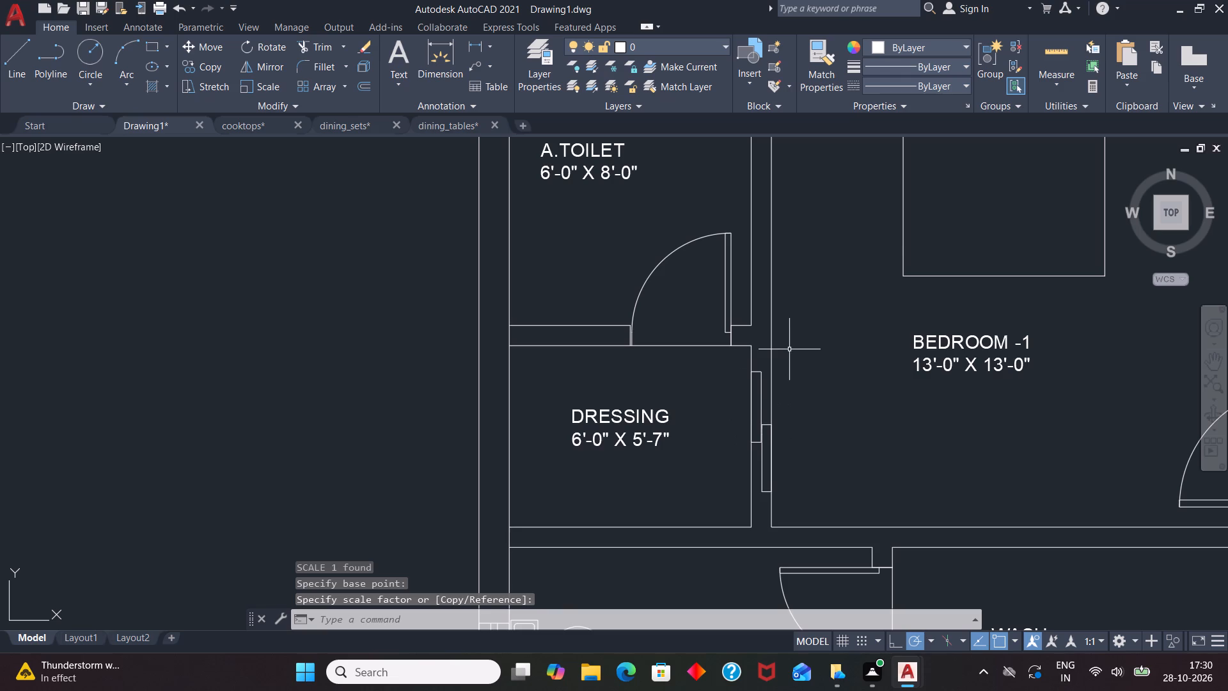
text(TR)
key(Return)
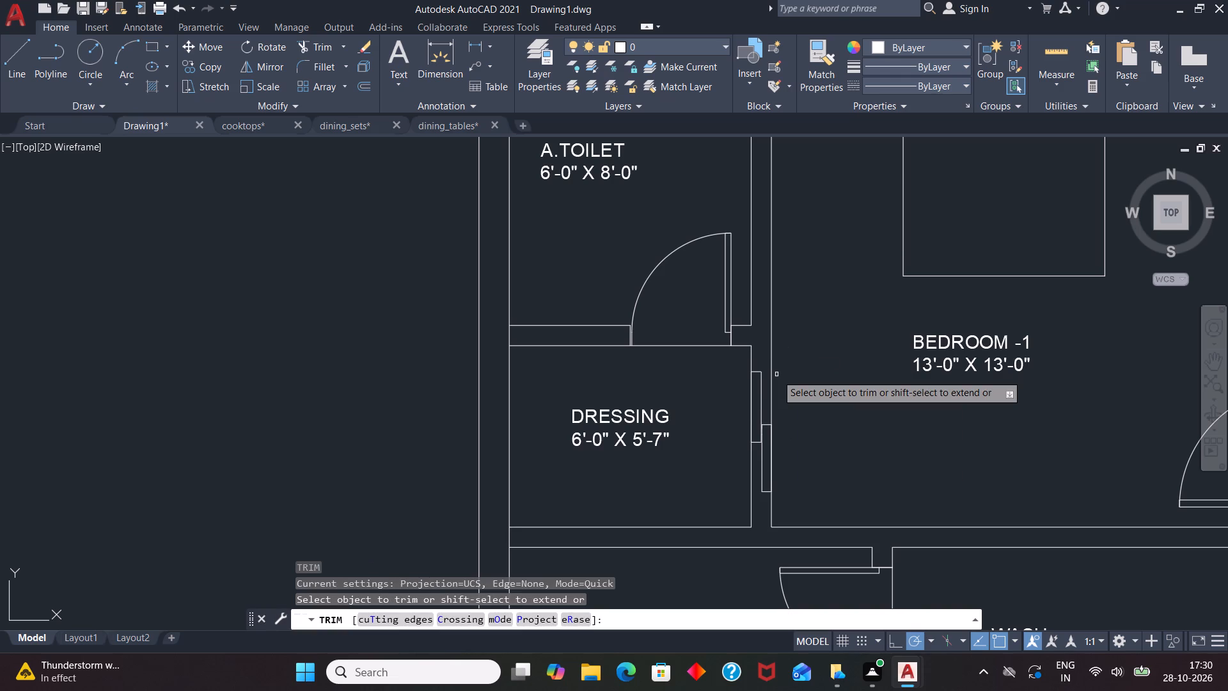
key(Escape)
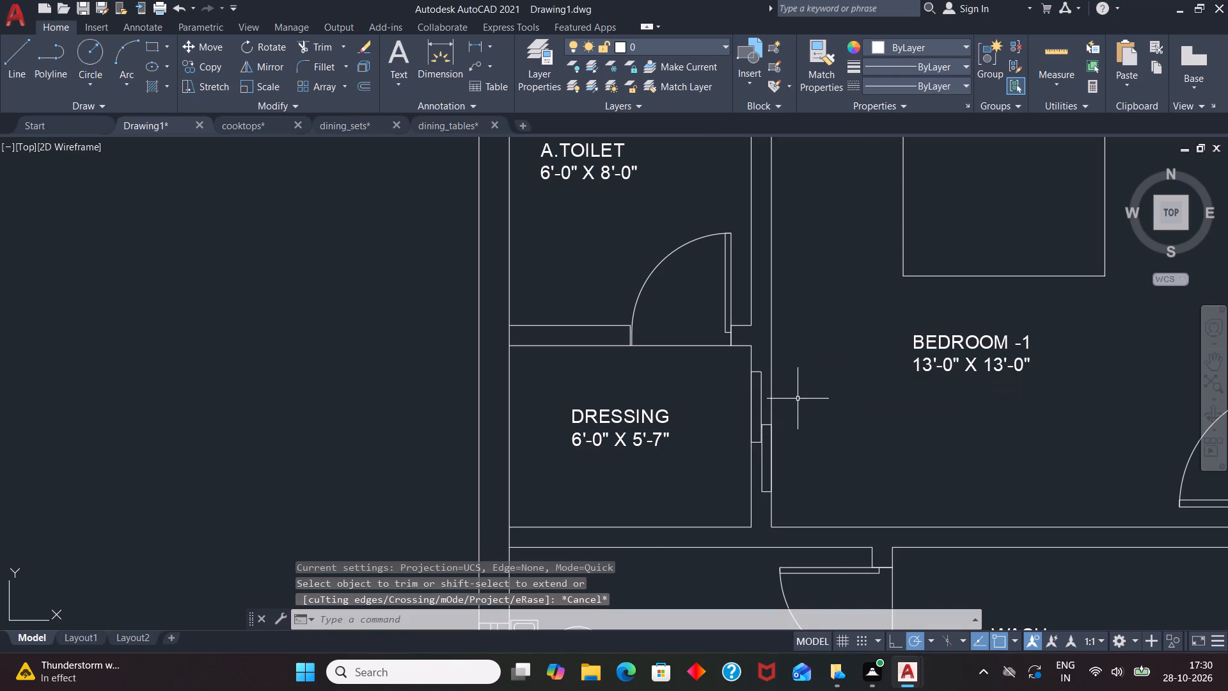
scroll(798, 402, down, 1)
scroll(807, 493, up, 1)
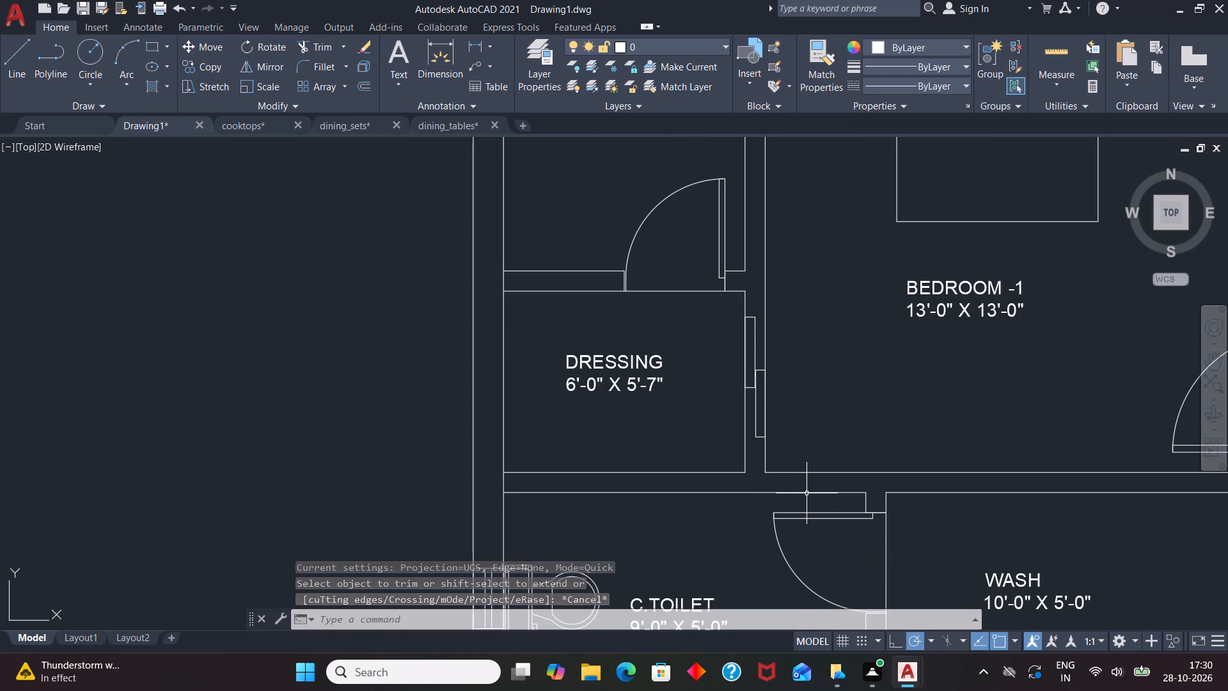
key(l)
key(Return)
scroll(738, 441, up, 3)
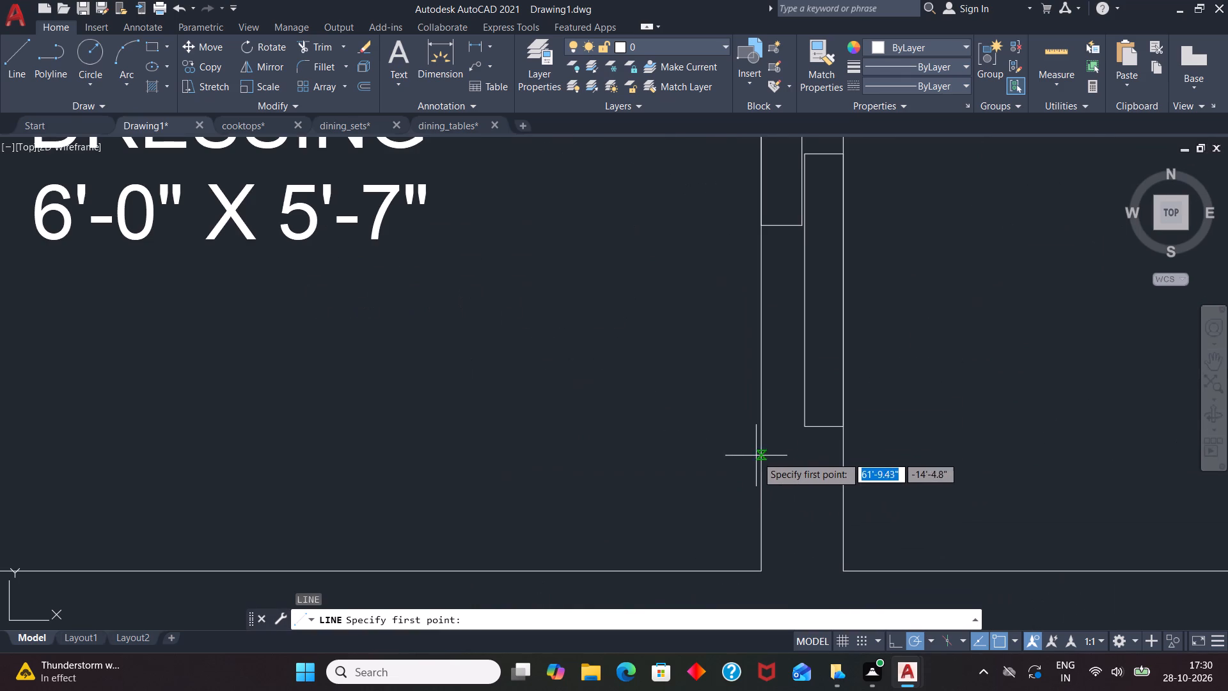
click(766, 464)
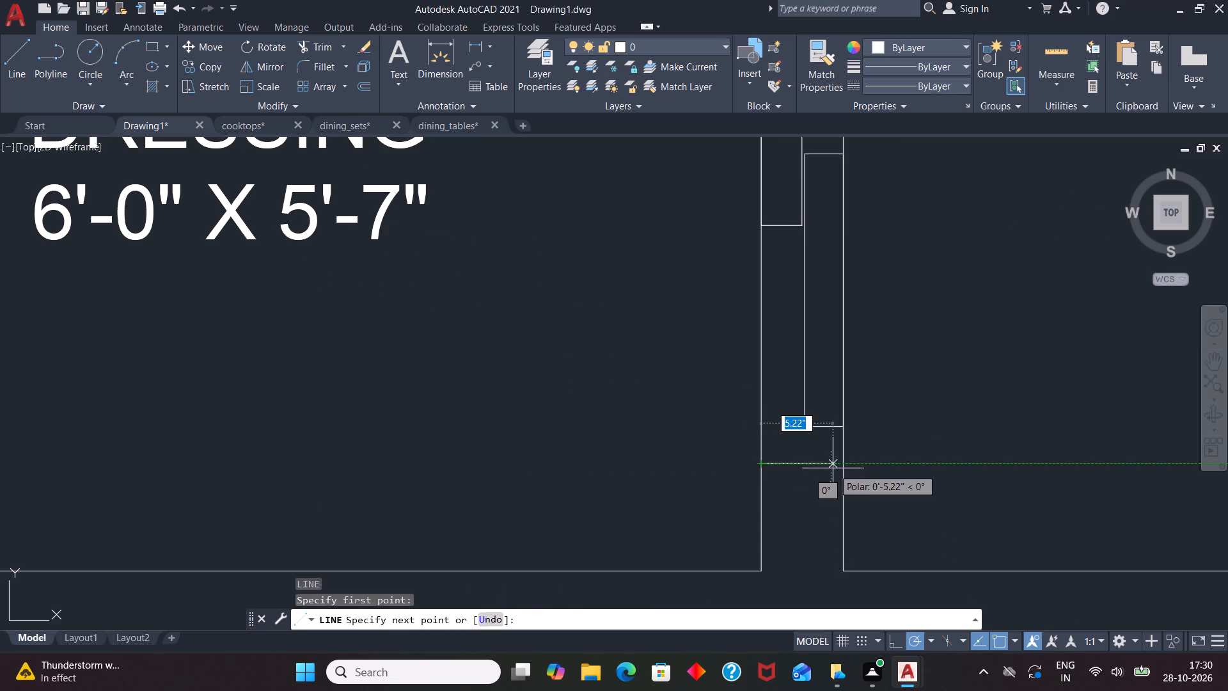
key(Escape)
Draw jamb lines across the partition from the east panel's southwest corner to the west face and the west panel's northeast corner to the east face.
key(l)
key(Return)
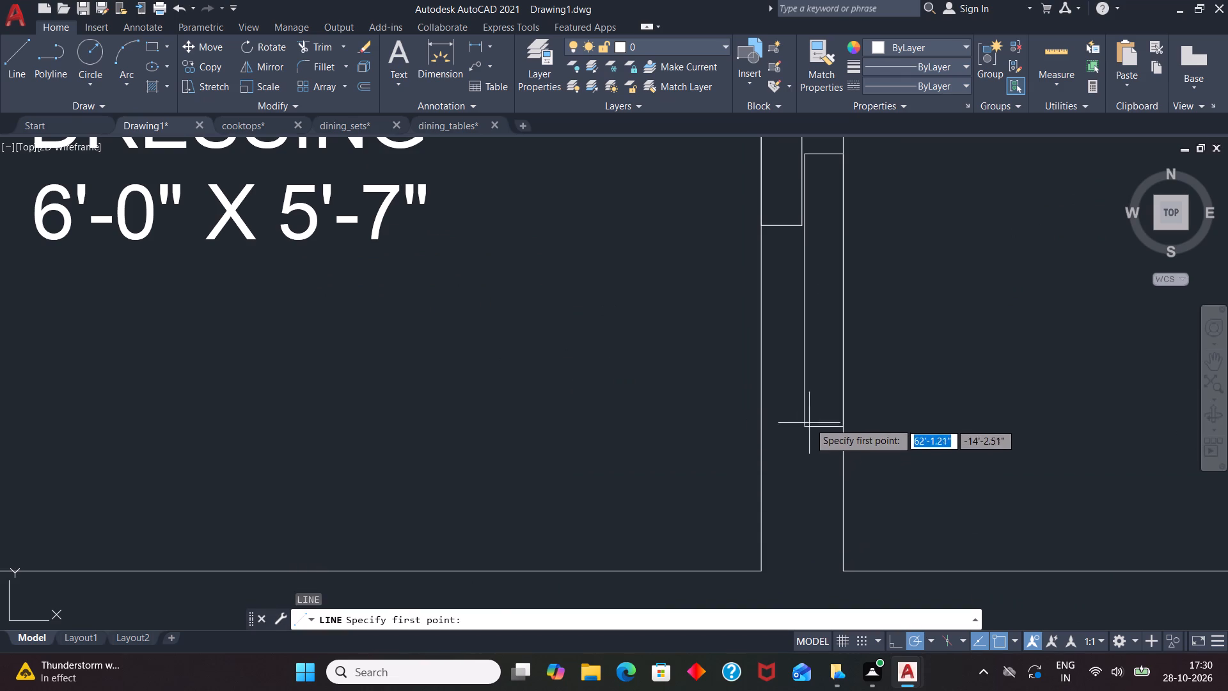
click(808, 423)
click(760, 427)
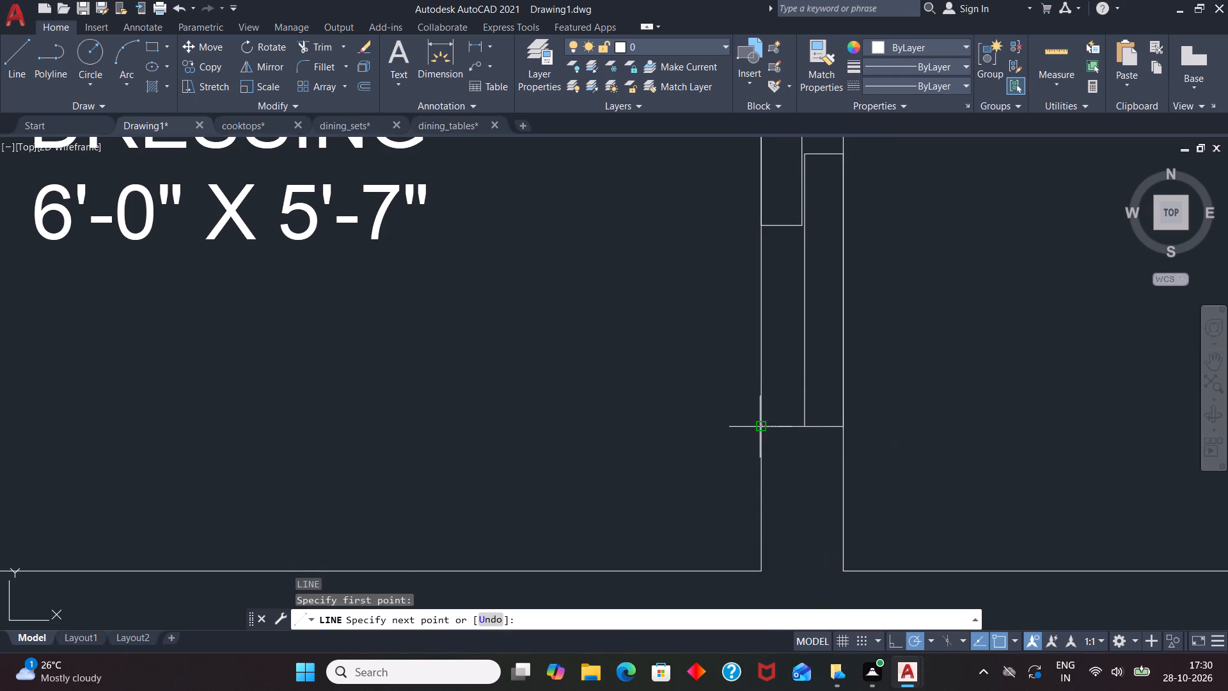
key(space)
scroll(757, 507, down, 2)
key(l)
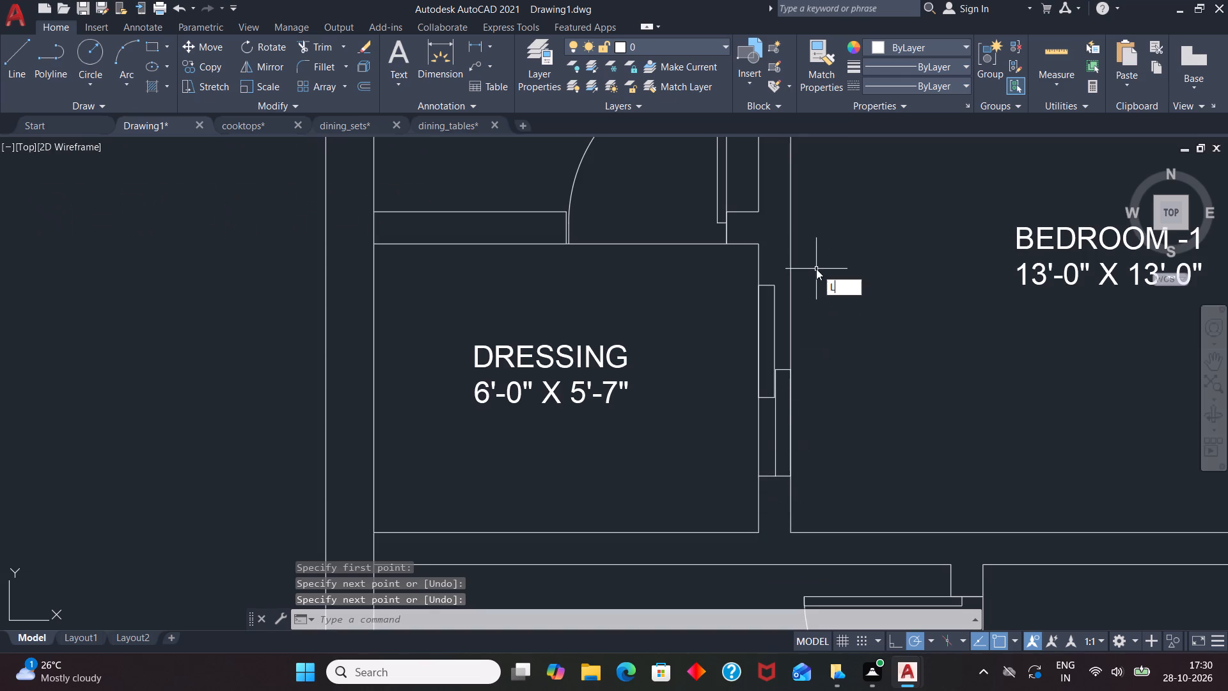
key(Return)
click(775, 285)
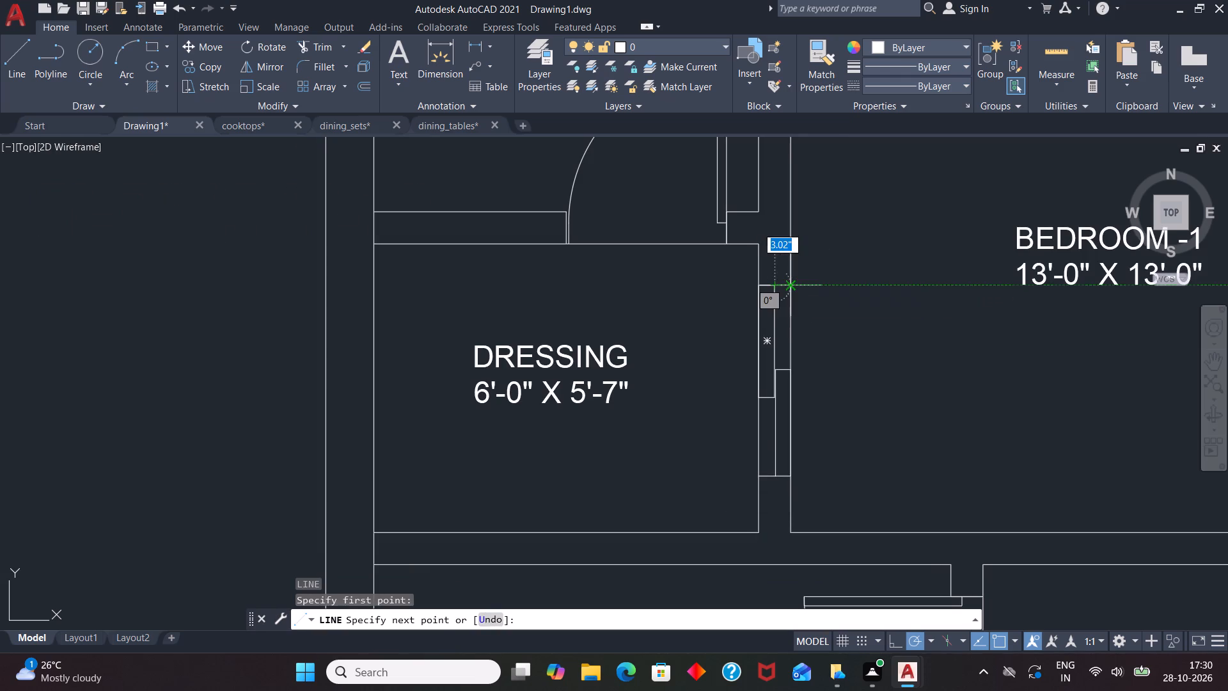
click(795, 286)
key(space)
Trim the partition's east face beside the west panel and its west face beside the east panel to open the sliding doorway.
text(TR)
key(Return)
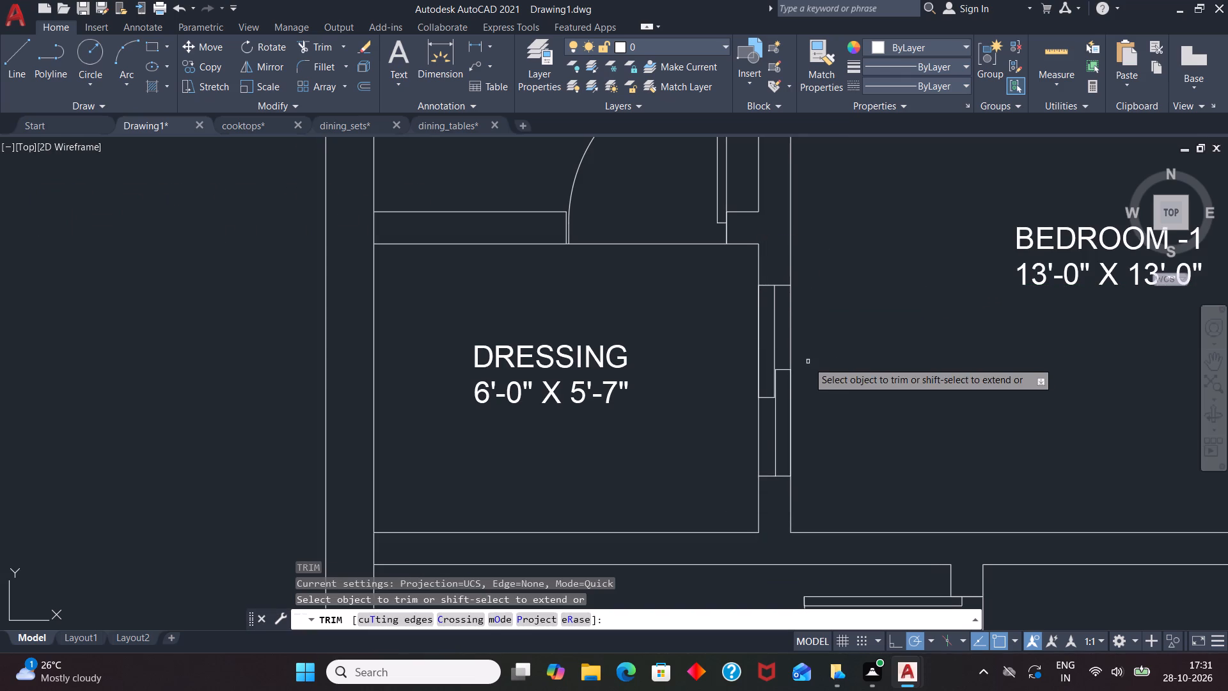
click(792, 325)
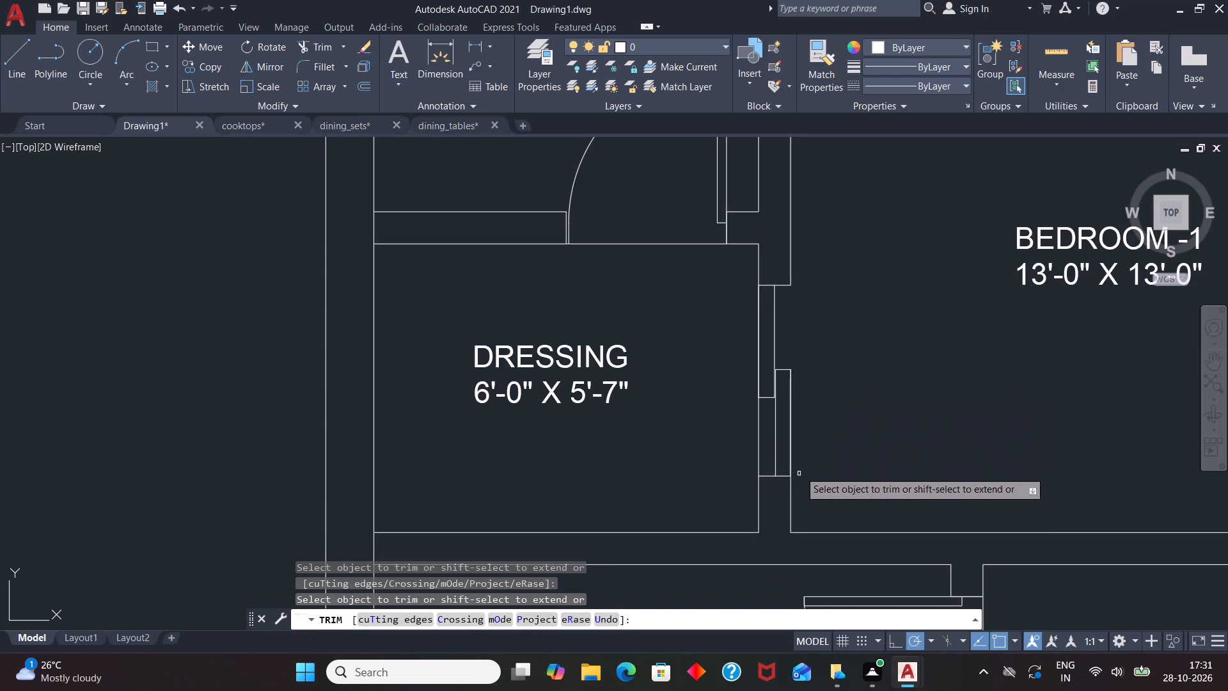
click(758, 423)
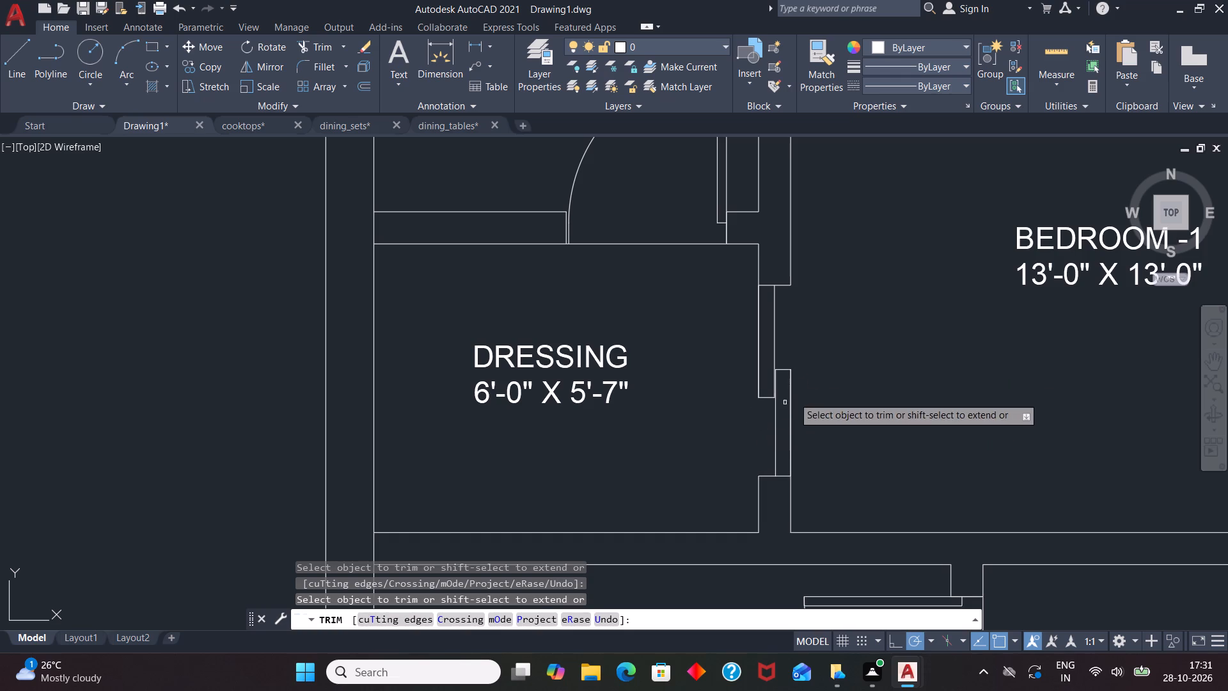
scroll(821, 379, down, 2)
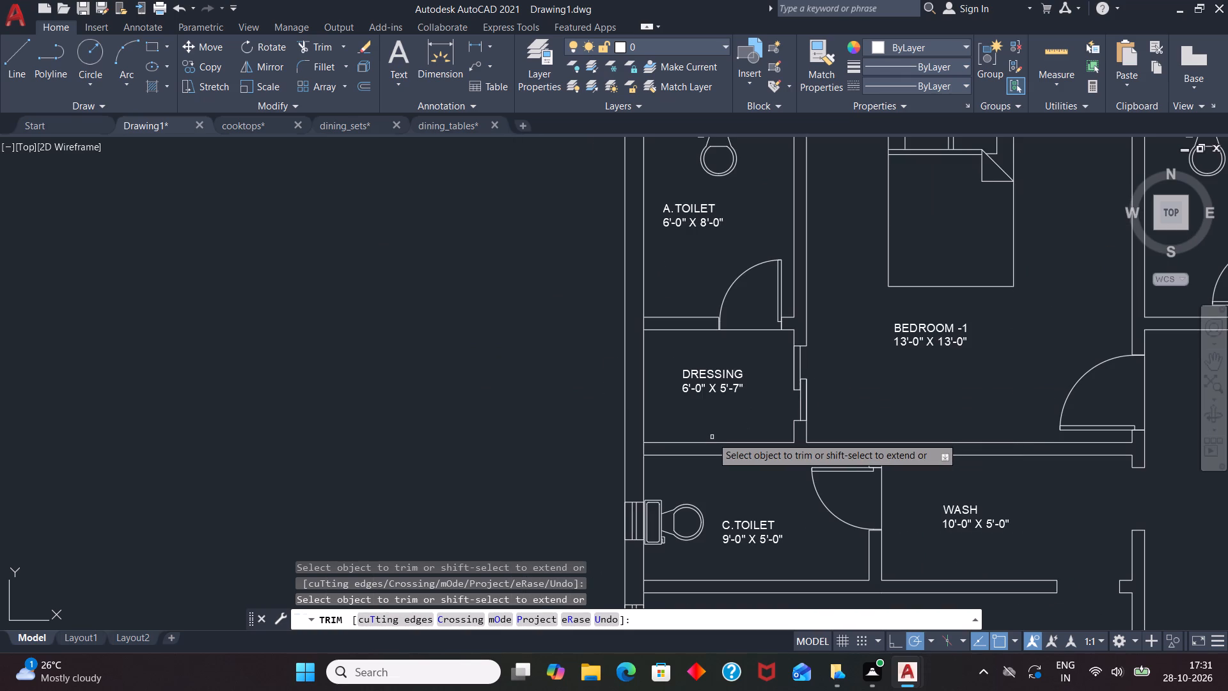
key(space)
Label the toilet between the two north bedrooms "A.TOILET" with size 5'-0" X 8'-0" below, using 4" high multiline text.
scroll(668, 364, down, 1)
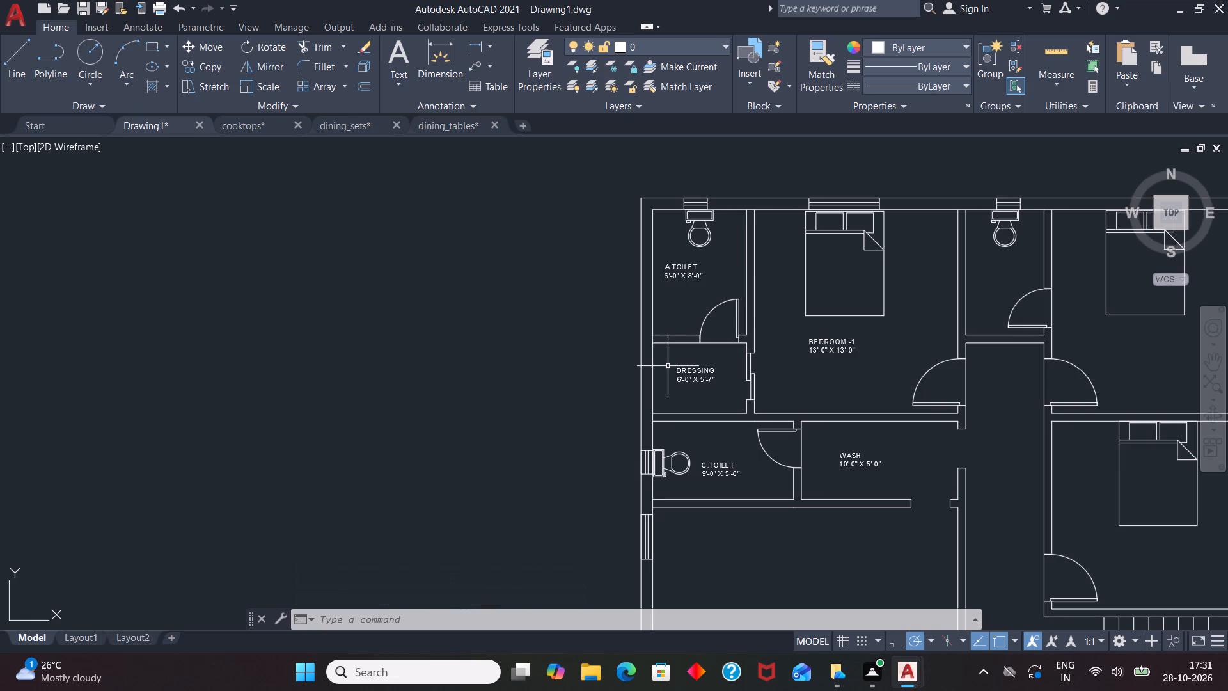
scroll(583, 215, down, 2)
scroll(849, 233, up, 2)
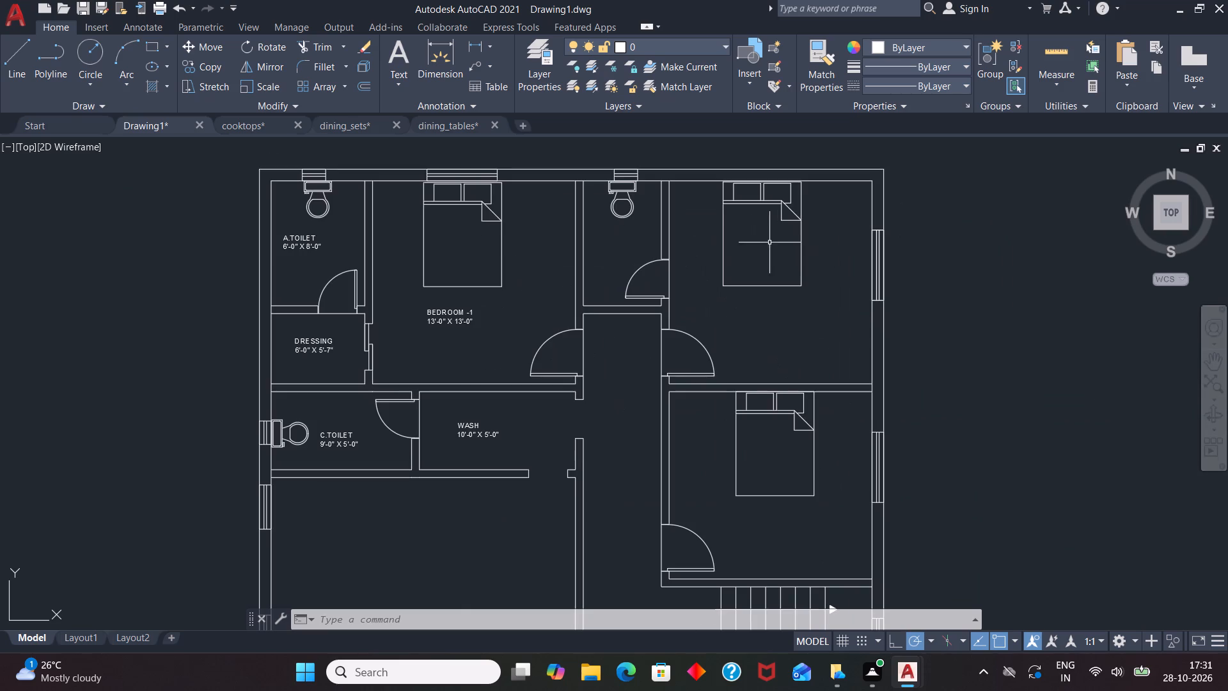
key(t)
key(Return)
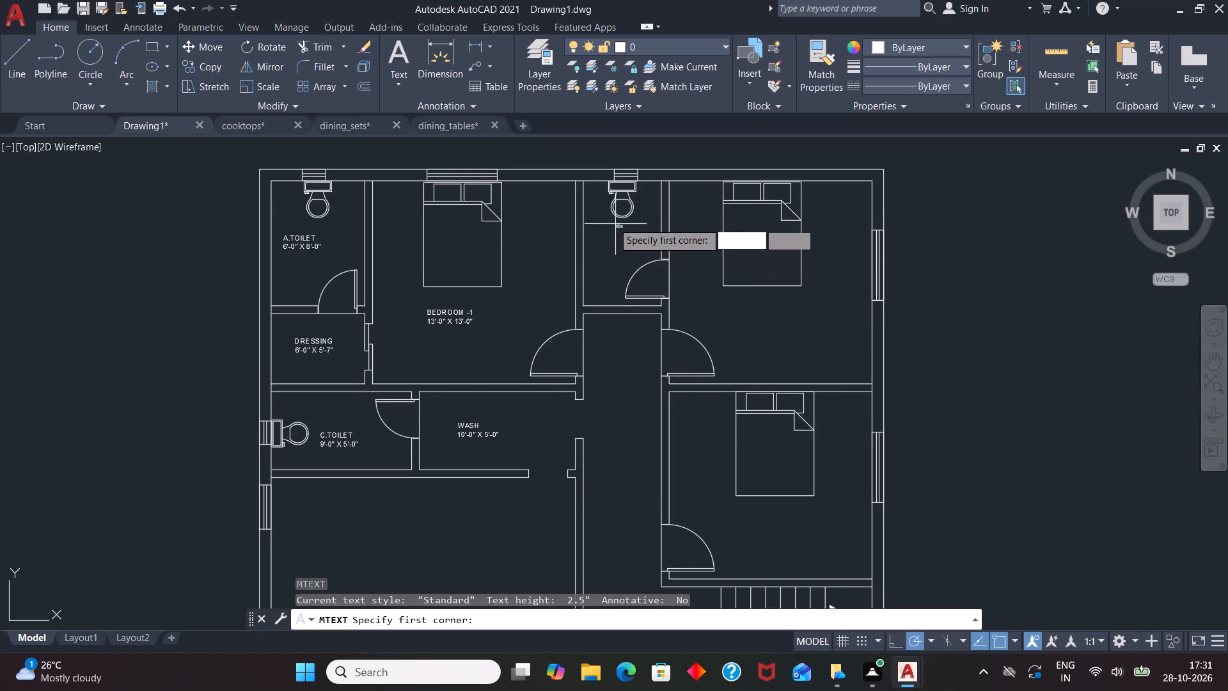
scroll(611, 220, up, 2)
drag(558, 249, 563, 260)
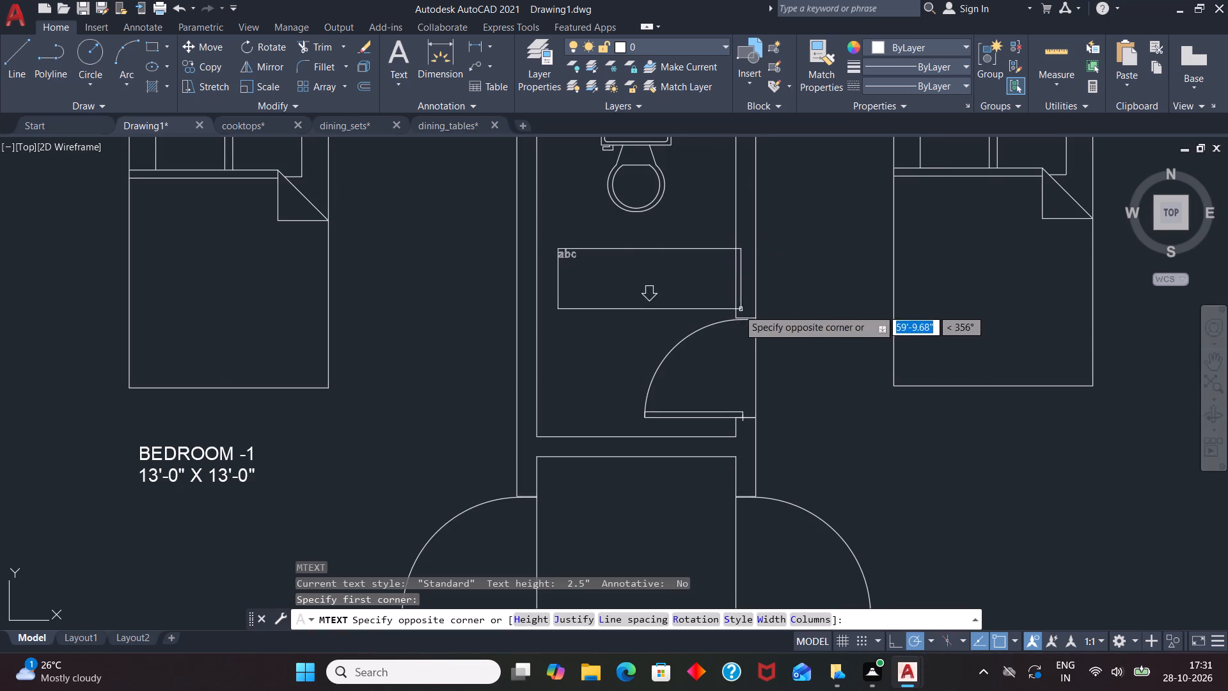
click(707, 296)
click(195, 67)
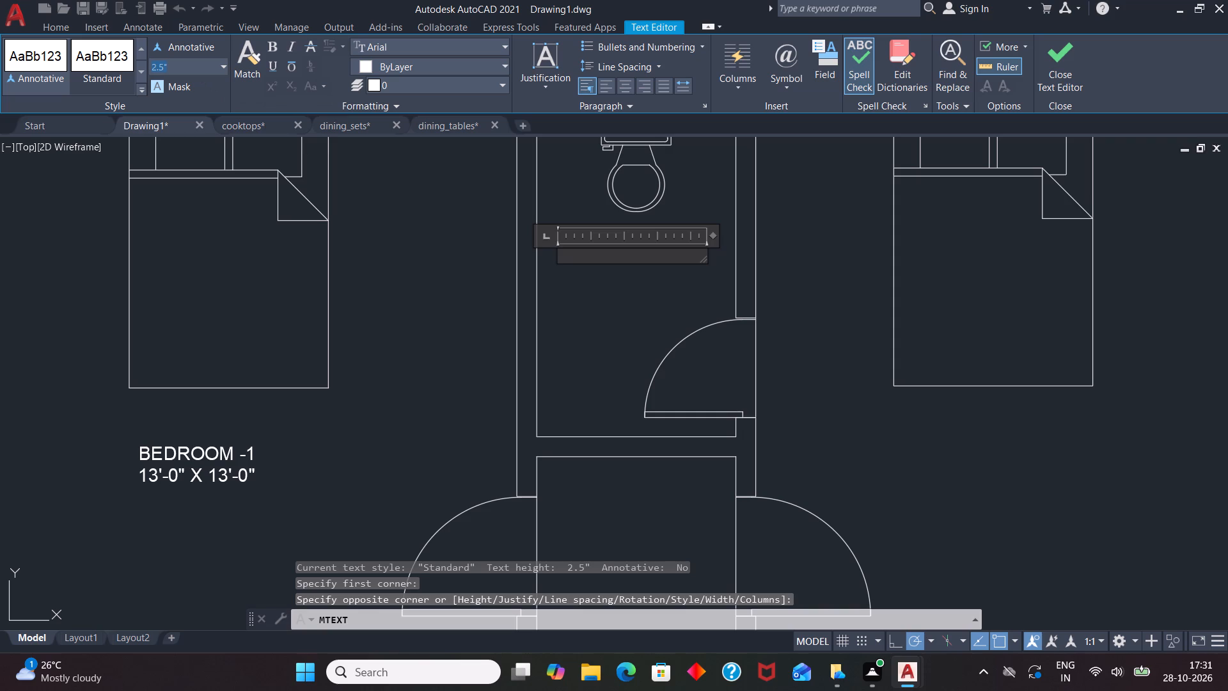
key(BackSpace)
key(4)
key(Return)
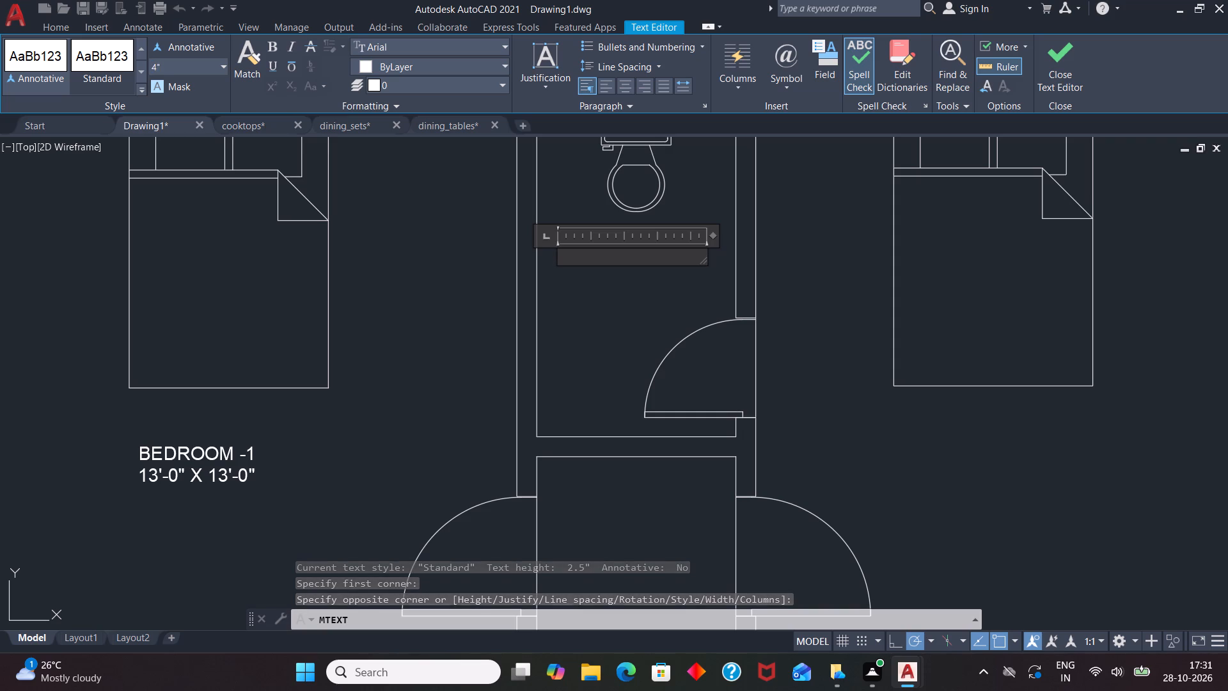
text(A.TP)
key(BackSpace)
text(OILET)
key(Return)
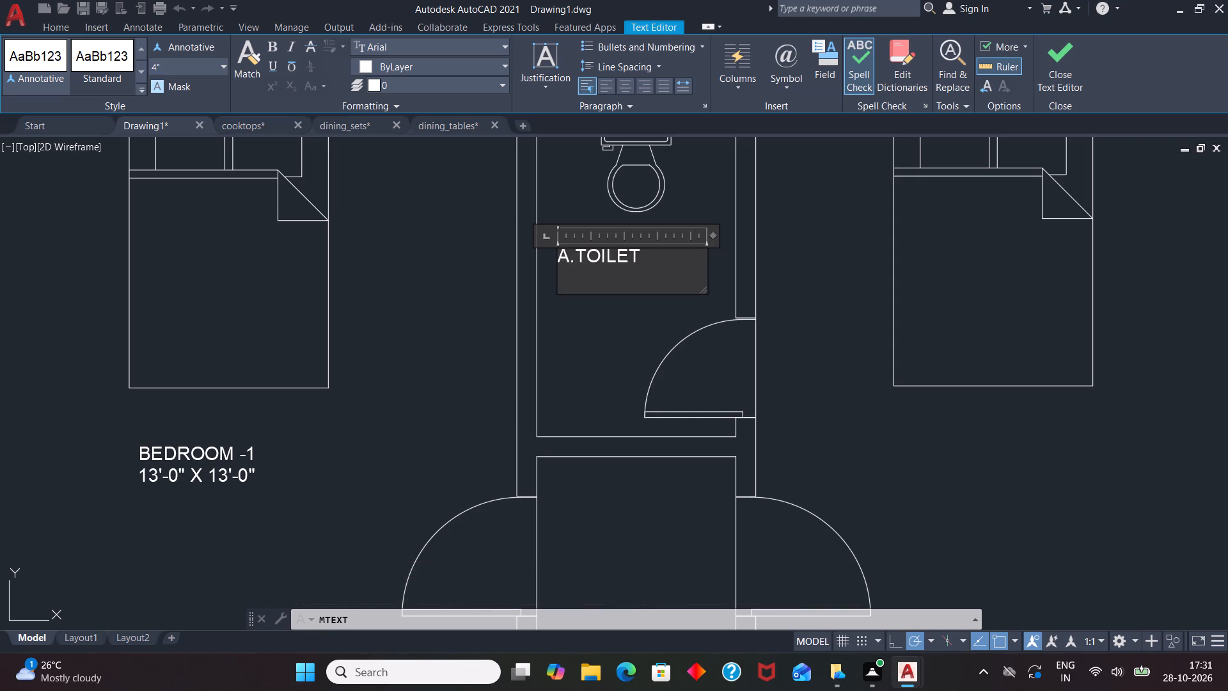
text(5'-)
text(0" X)
key(space)
text(8'-0")
click(613, 374)
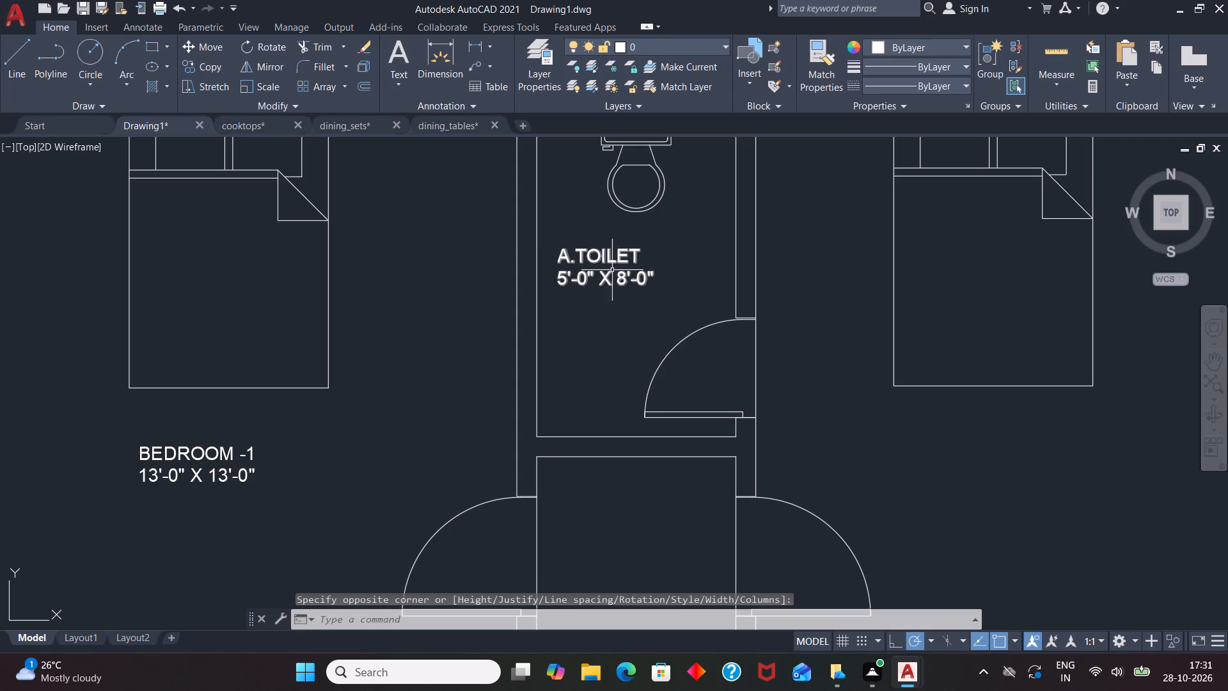
Label the northeast bedroom "BEDROOM -2" with size 13'-1" X 13'-0" on the second line, in 4" high multiline text below the bed.
scroll(464, 299, down, 2)
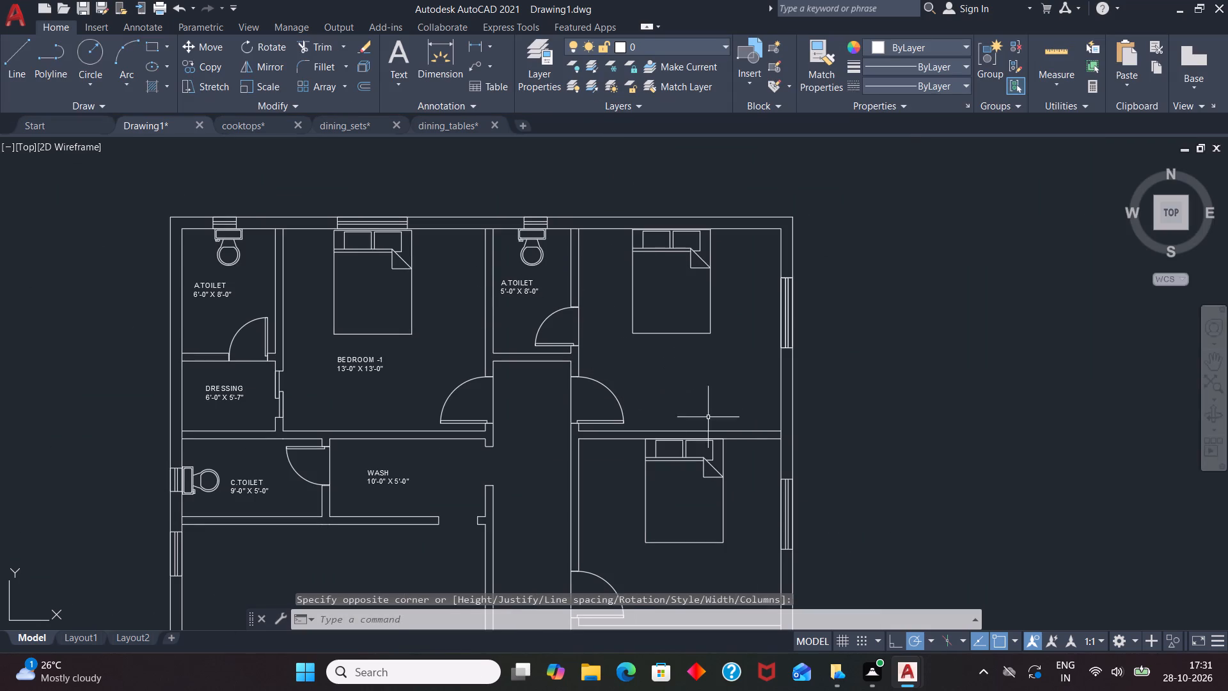
key(t)
key(Return)
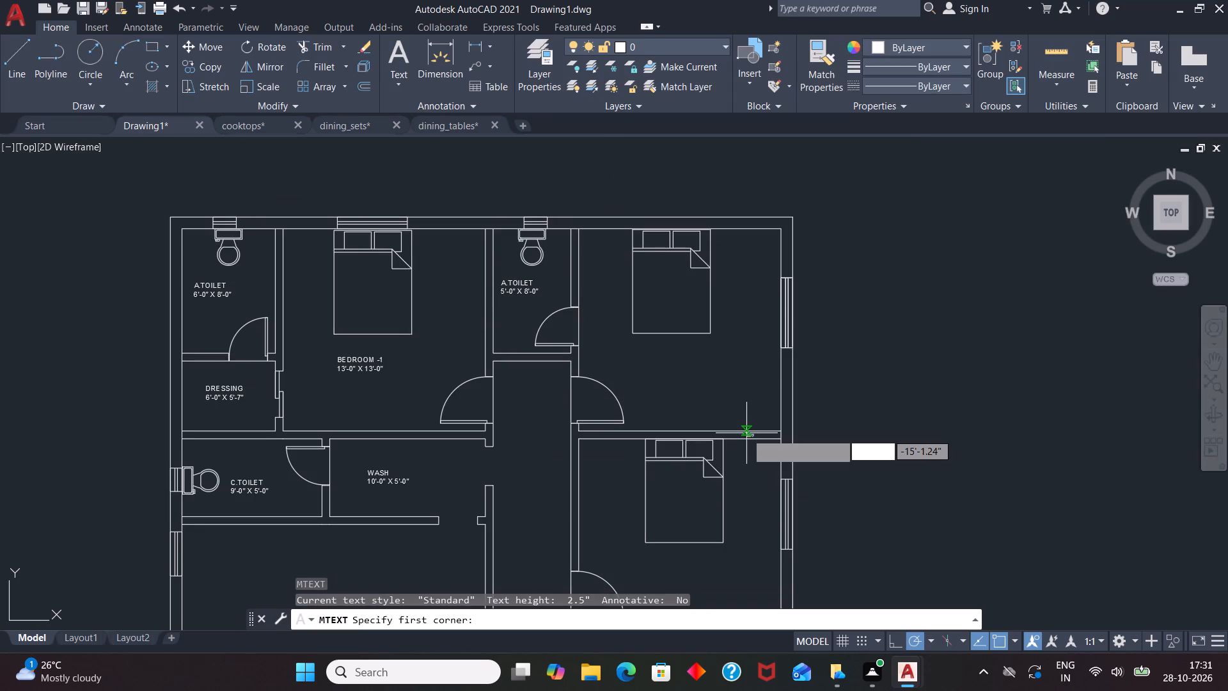
click(638, 366)
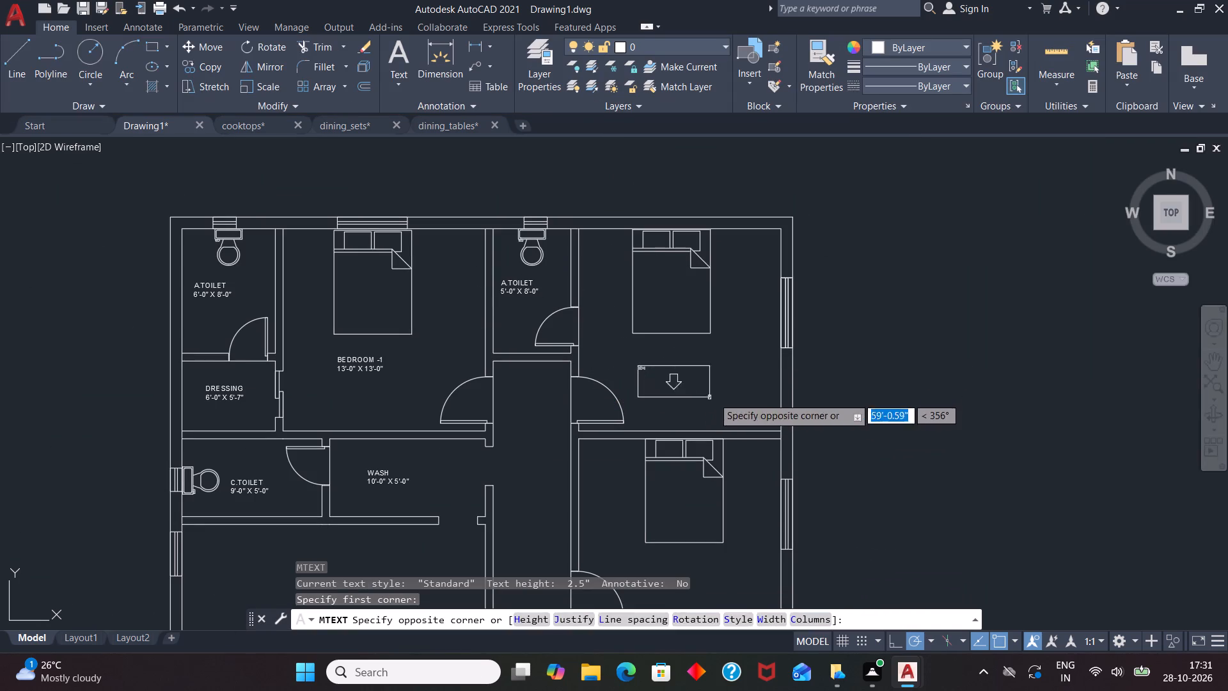
click(752, 393)
click(179, 62)
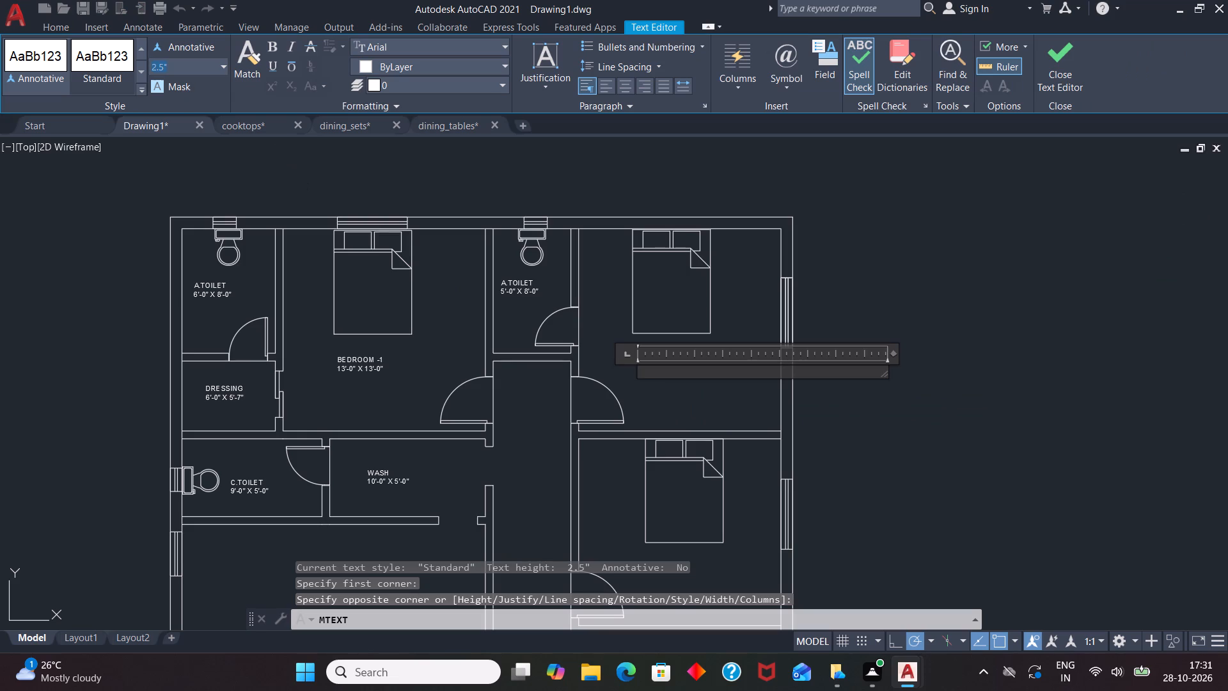
key(BackSpace)
key(4)
key(Return)
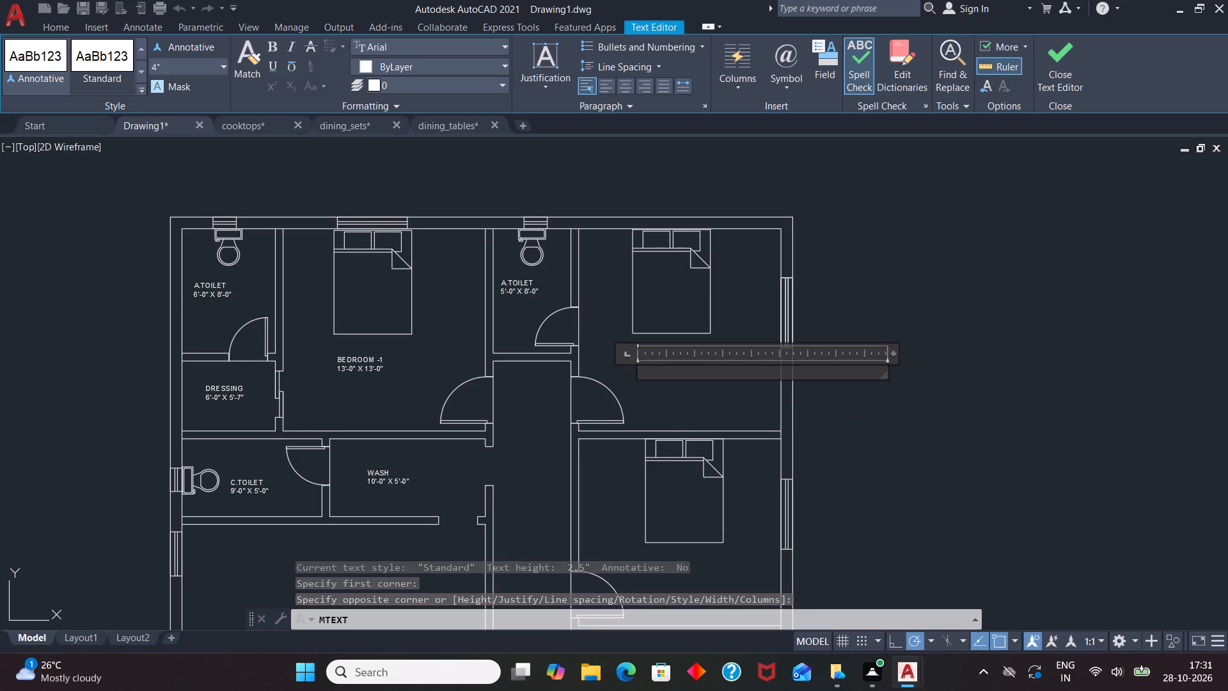
text(BEDROOM -)
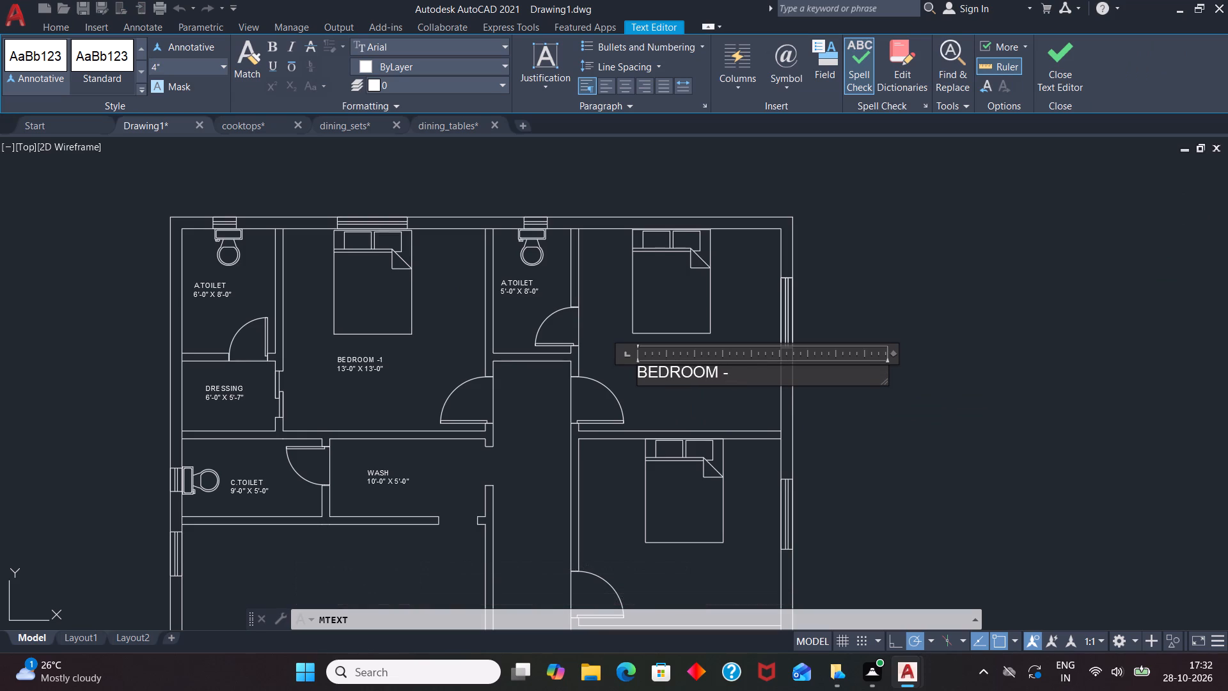
key(2)
key(Return)
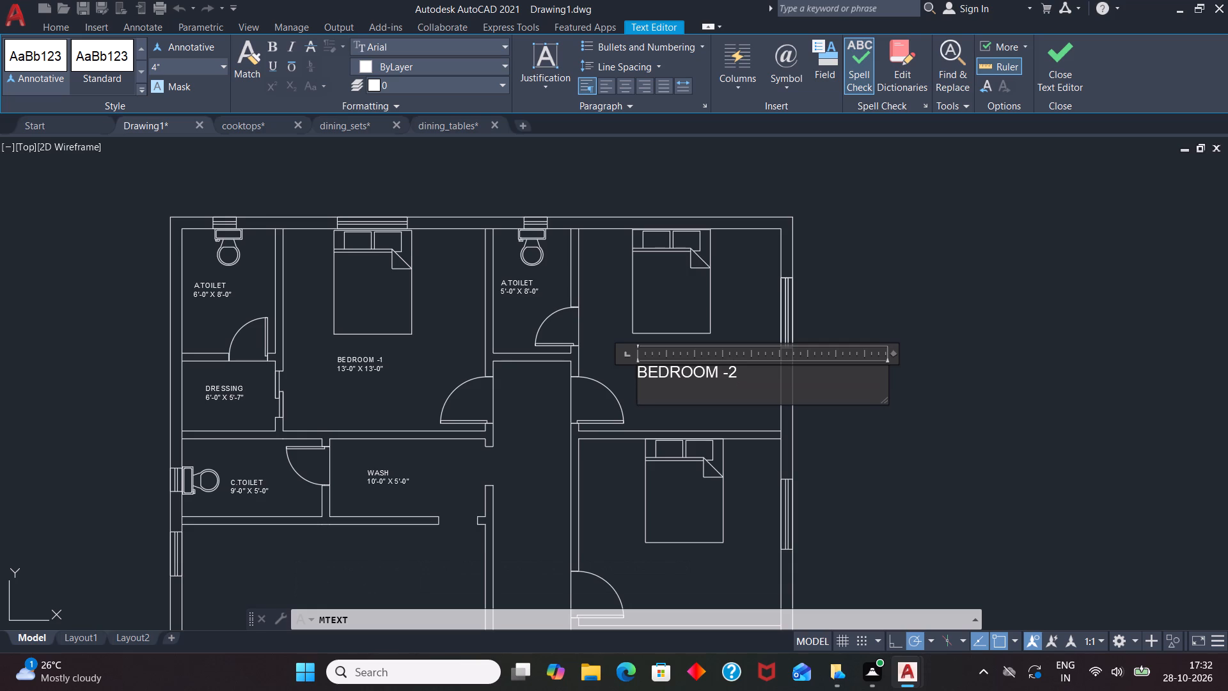
text(13'-1)
text(" X)
key(space)
text(13'-0")
scroll(539, 209, down, 2)
click(636, 340)
Add a linear dimension across the passage width, from the wall south of the wash area to the wall of the bedroom above the staircase.
scroll(535, 365, up, 2)
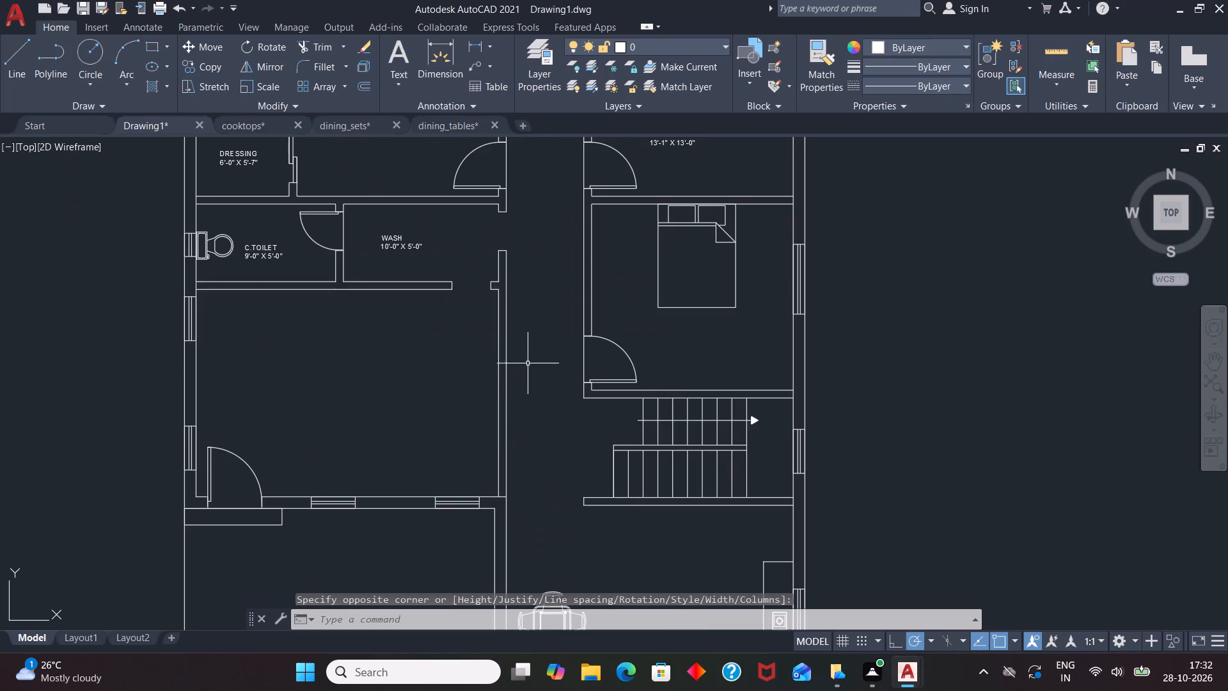
scroll(528, 310, up, 1)
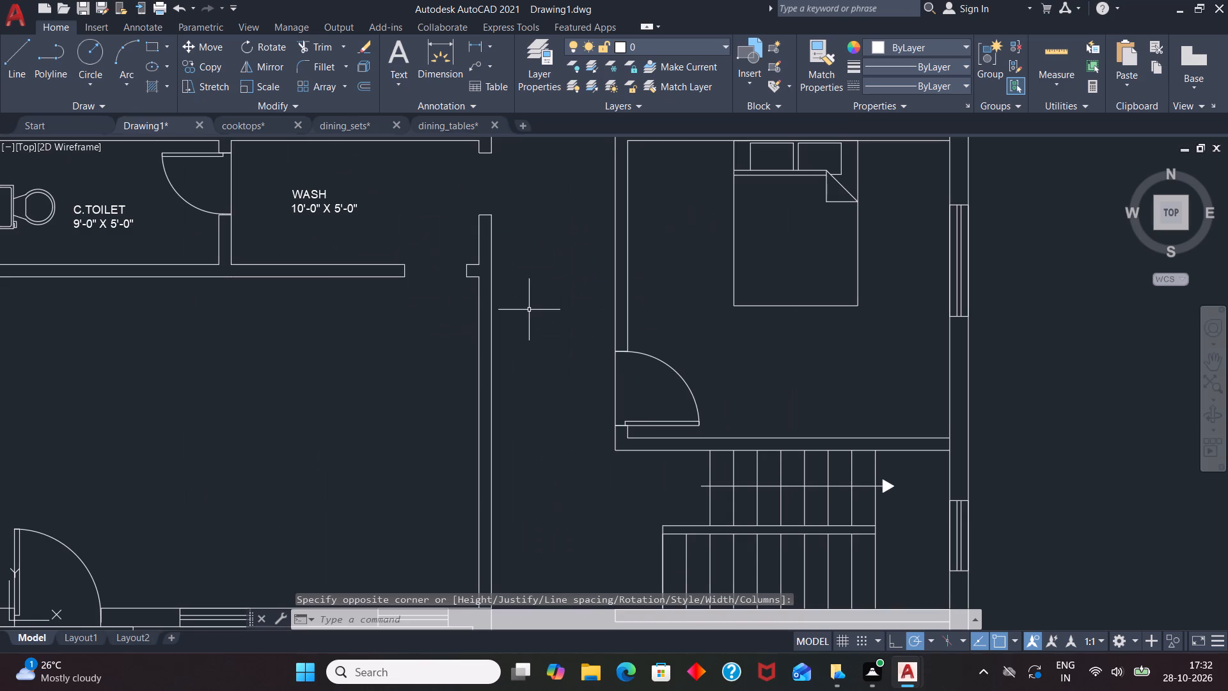
text(DLI)
key(Return)
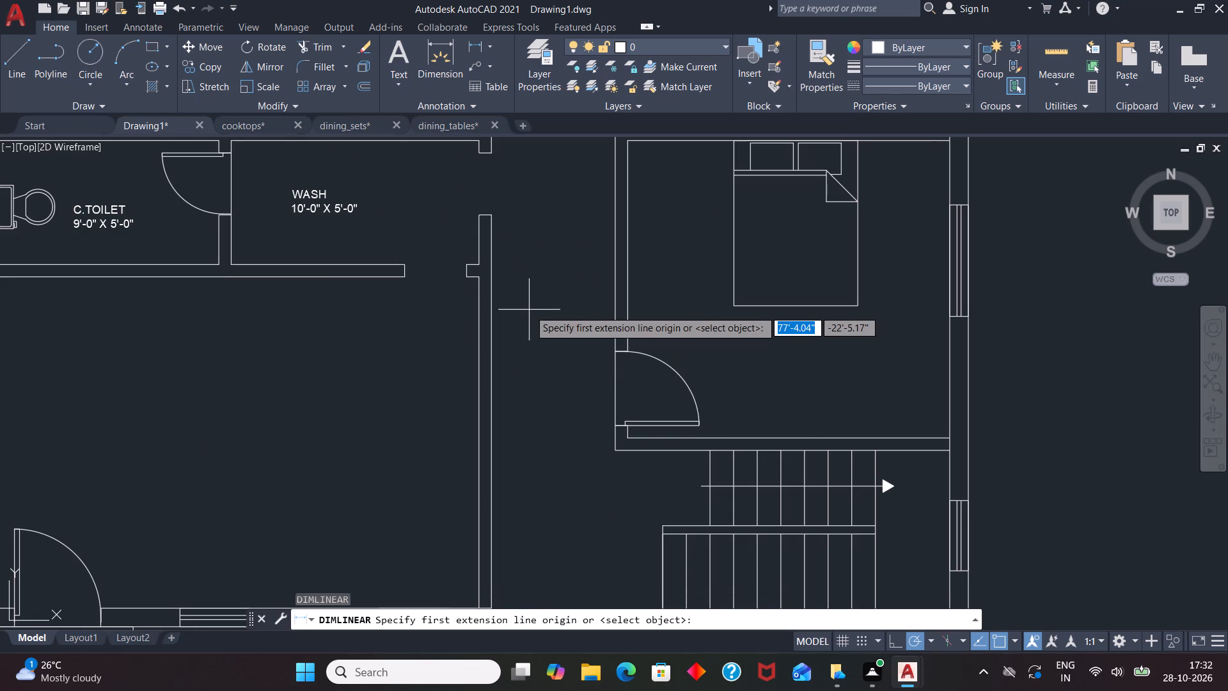
click(488, 307)
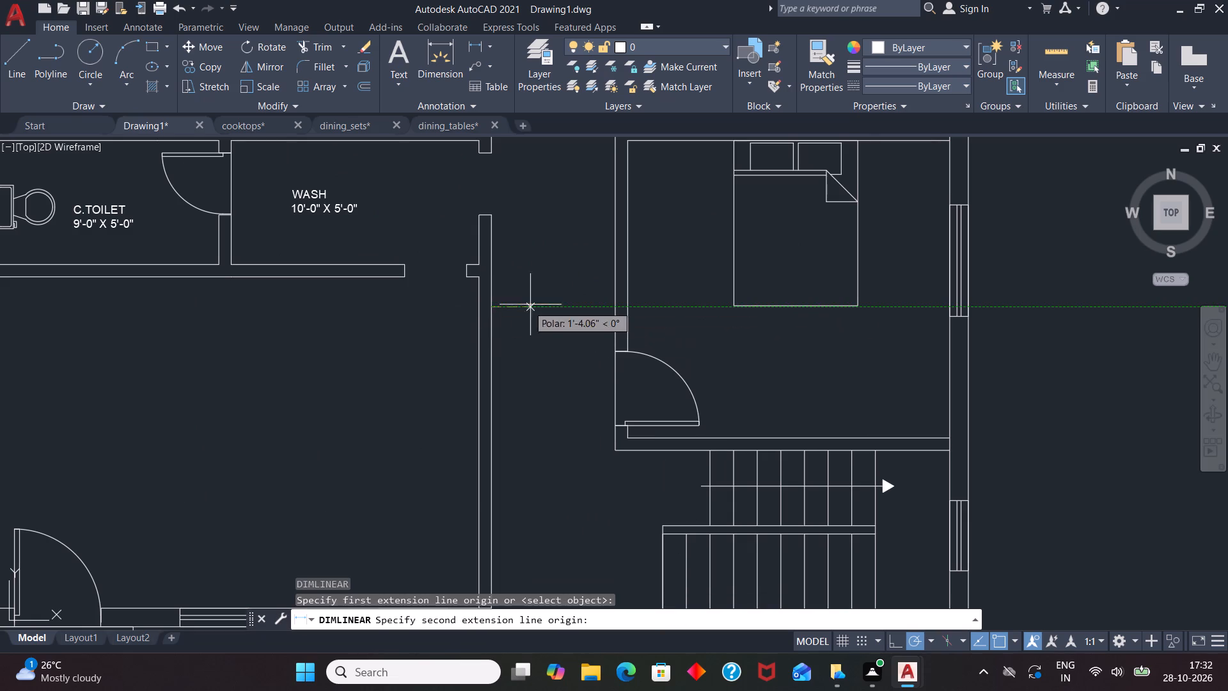
click(617, 303)
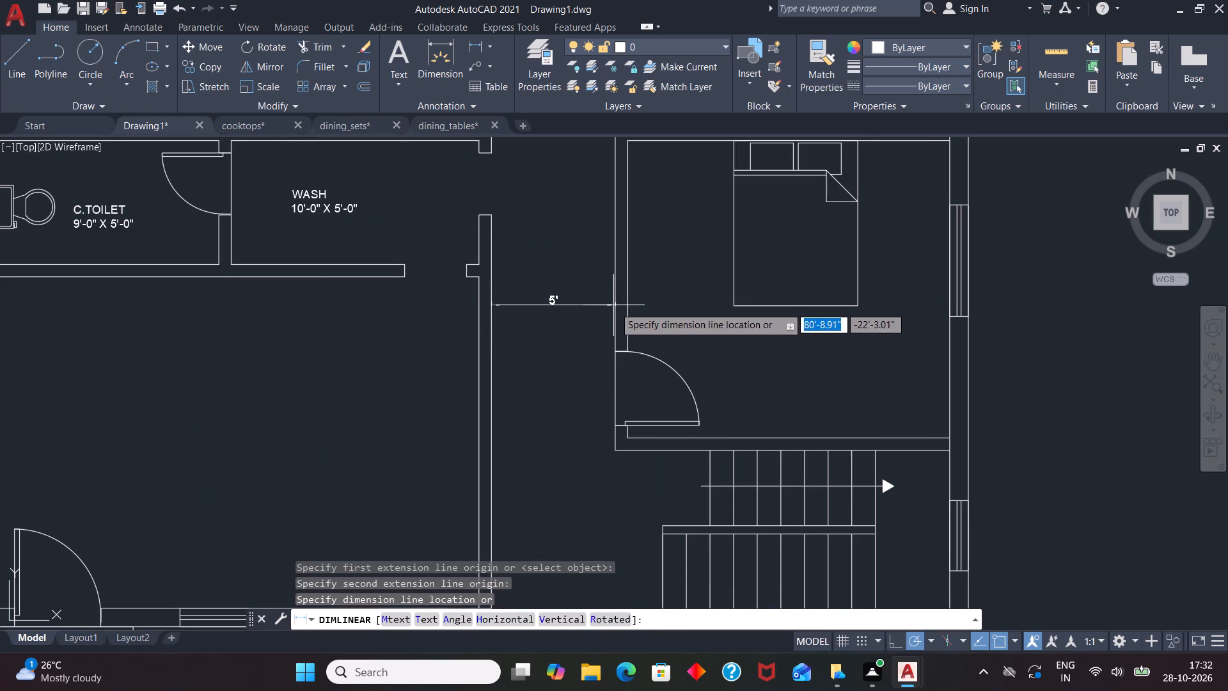
click(615, 311)
scroll(542, 334, down, 1)
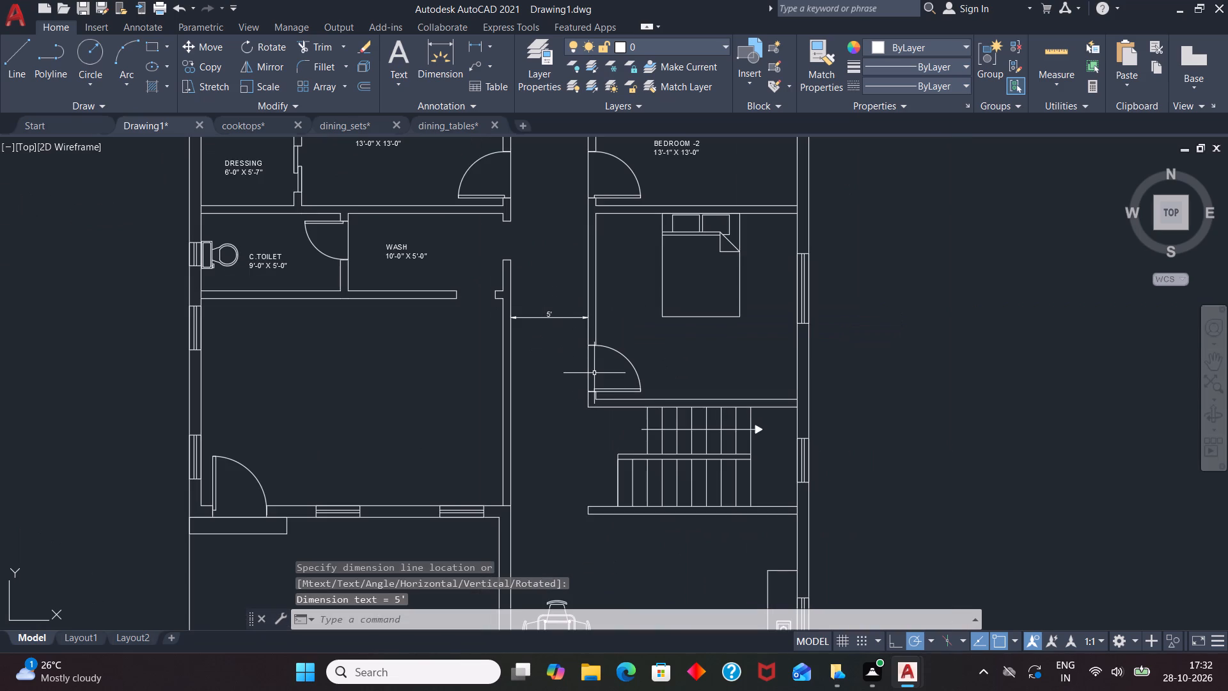
Label the bedroom above the staircase "BEDROOM -3" with size 13'-1" X 12'-0" on the second line, in 4" high multiline text.
key(t)
key(Return)
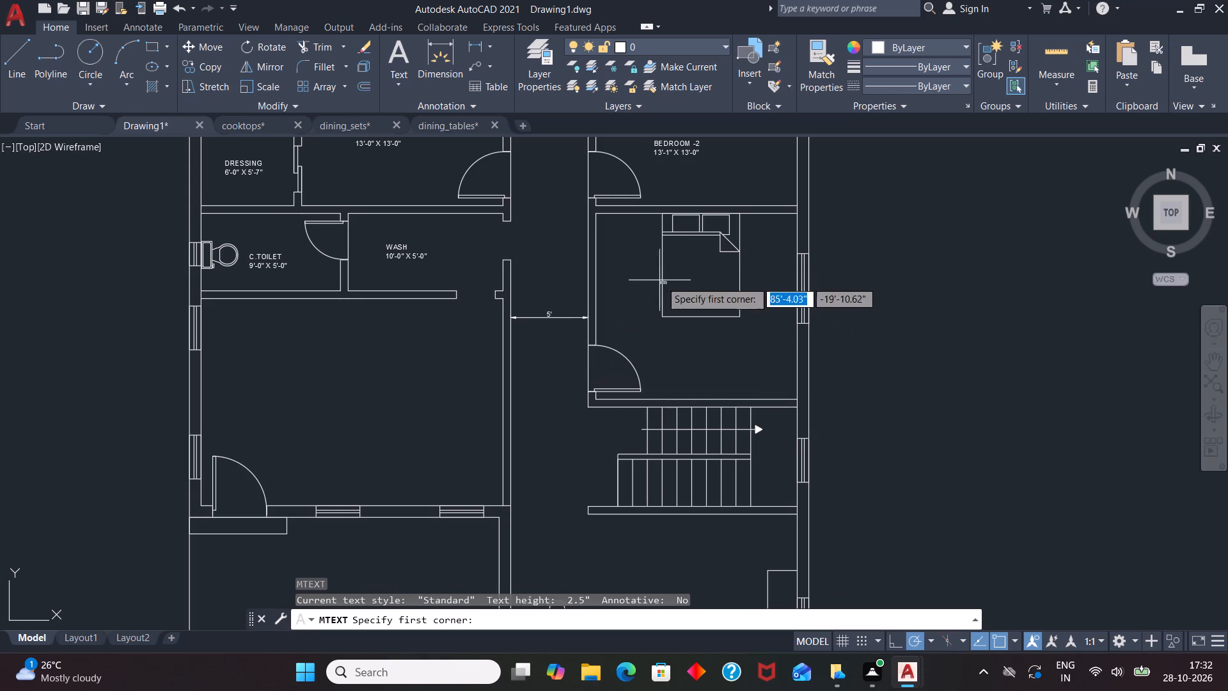
scroll(681, 351, up, 2)
drag(615, 334, 631, 350)
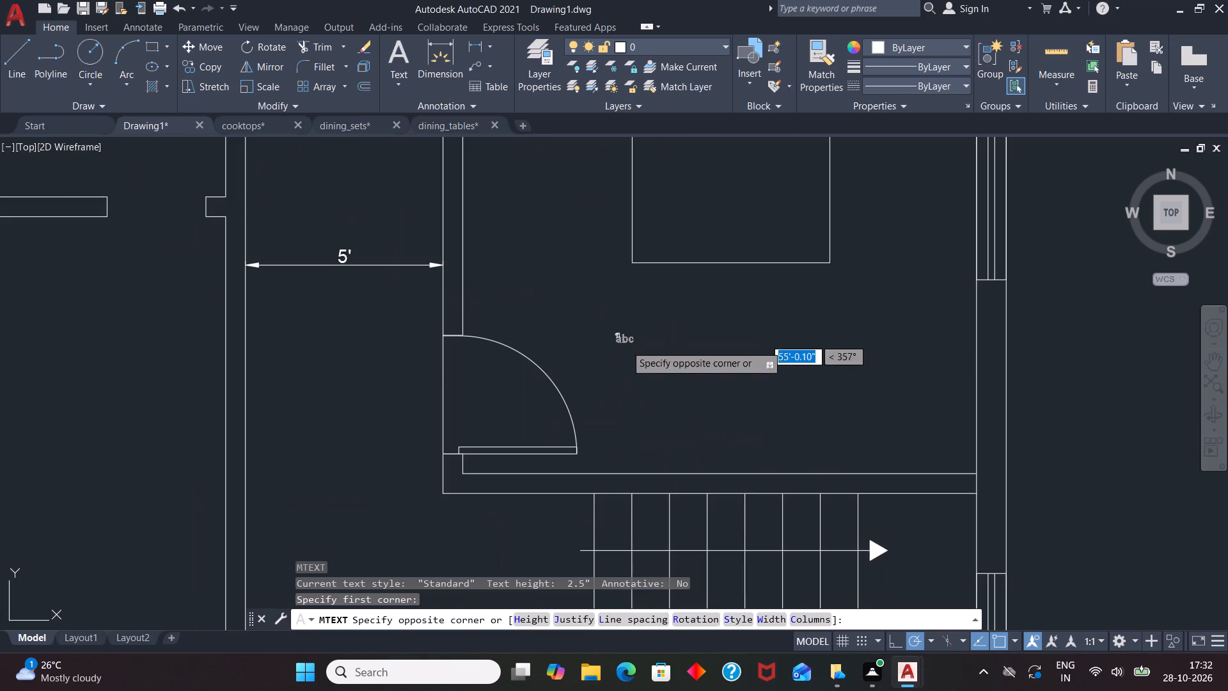
drag(631, 350, 635, 355)
click(886, 373)
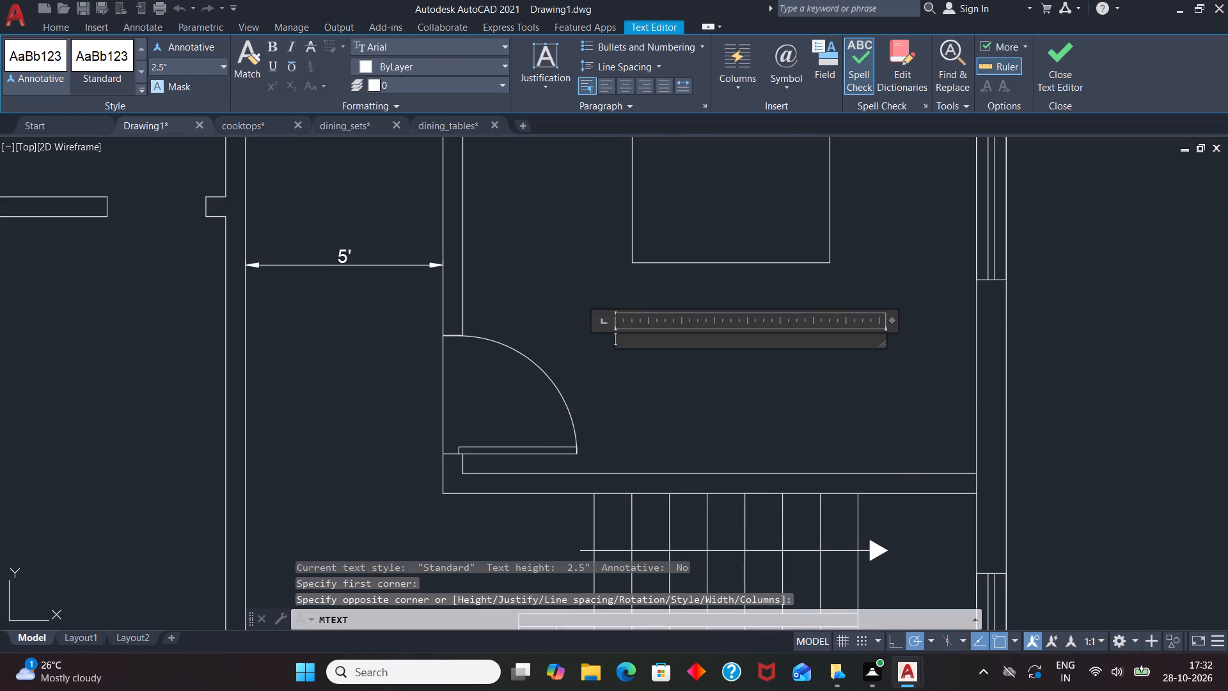
click(185, 60)
key(BackSpace)
key(4)
key(Return)
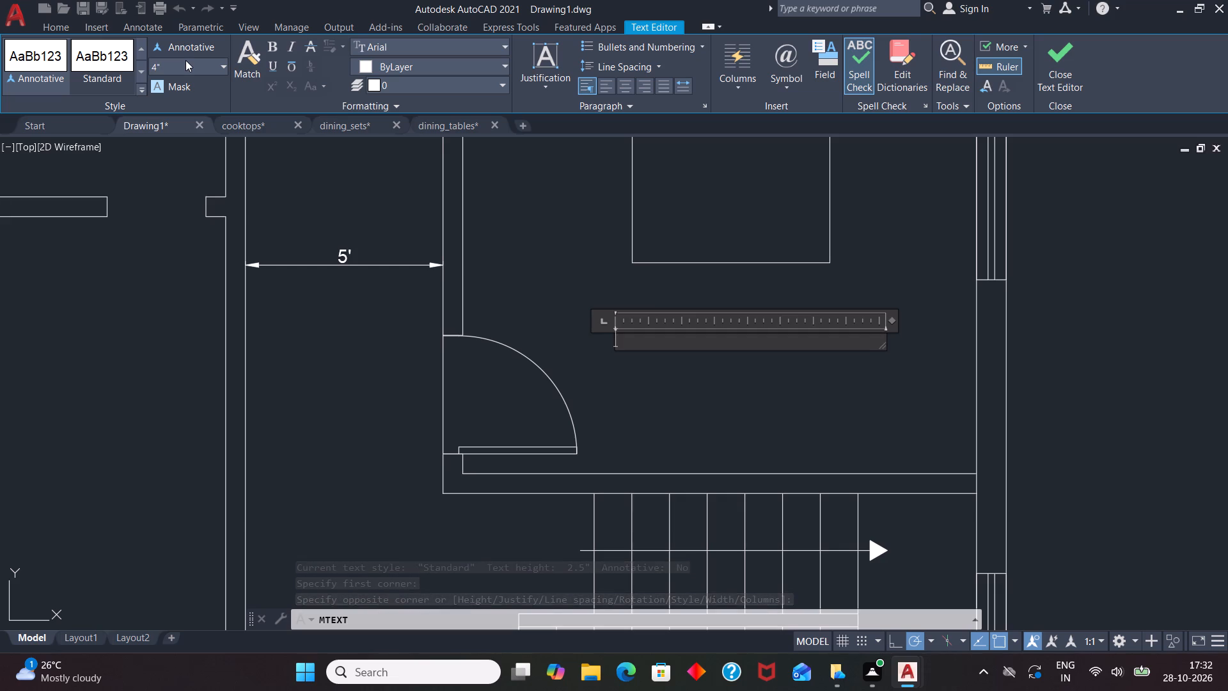
text(BEDROOM)
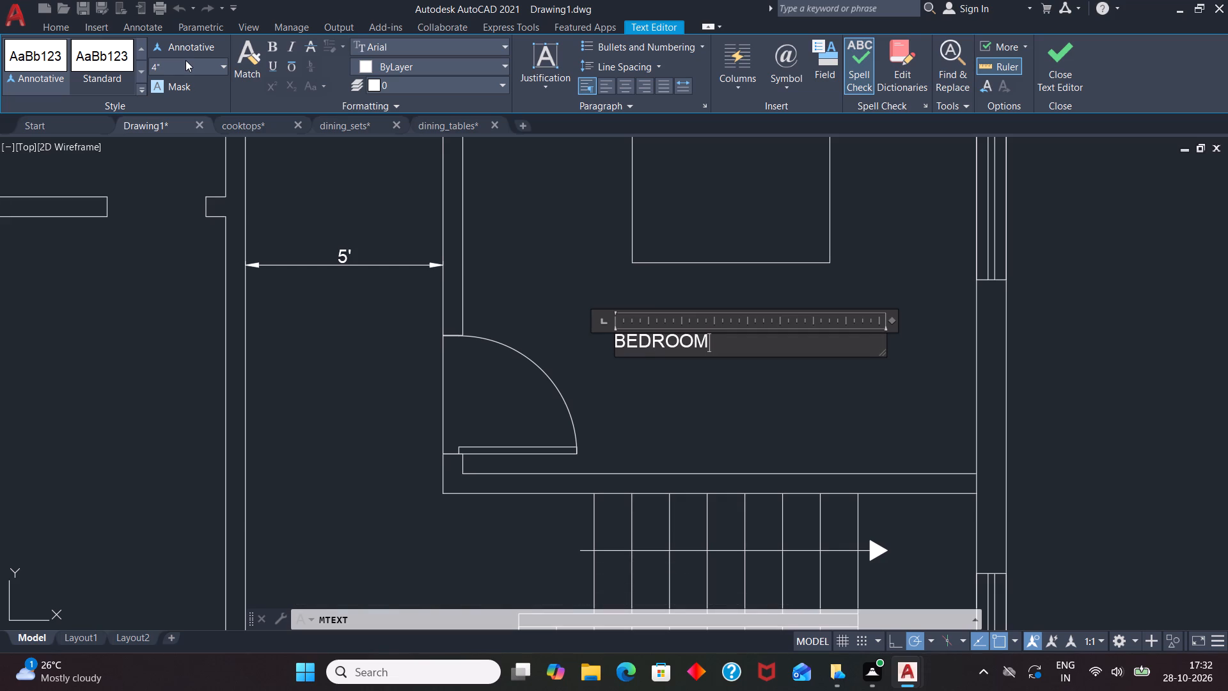
key(minus)
key(BackSpace)
key(space)
text(-)
key(3)
key(Return)
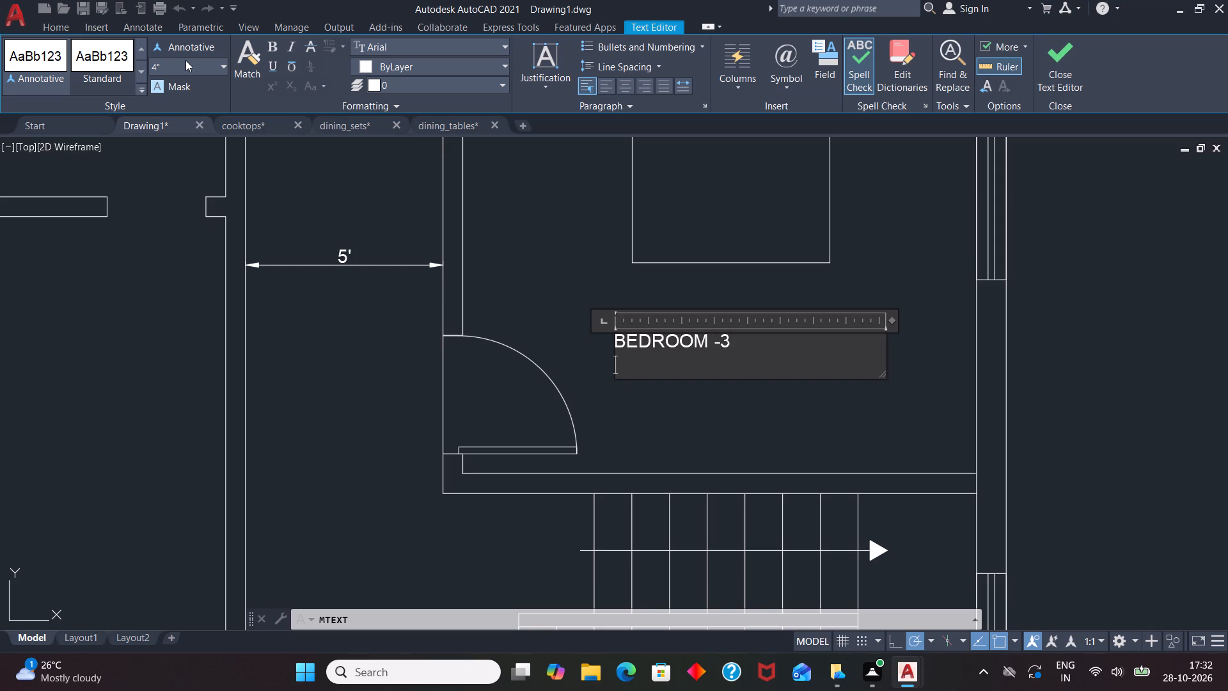
text(13)
text('-1)
text(")
key(space)
text(X)
key(space)
text(12'-0")
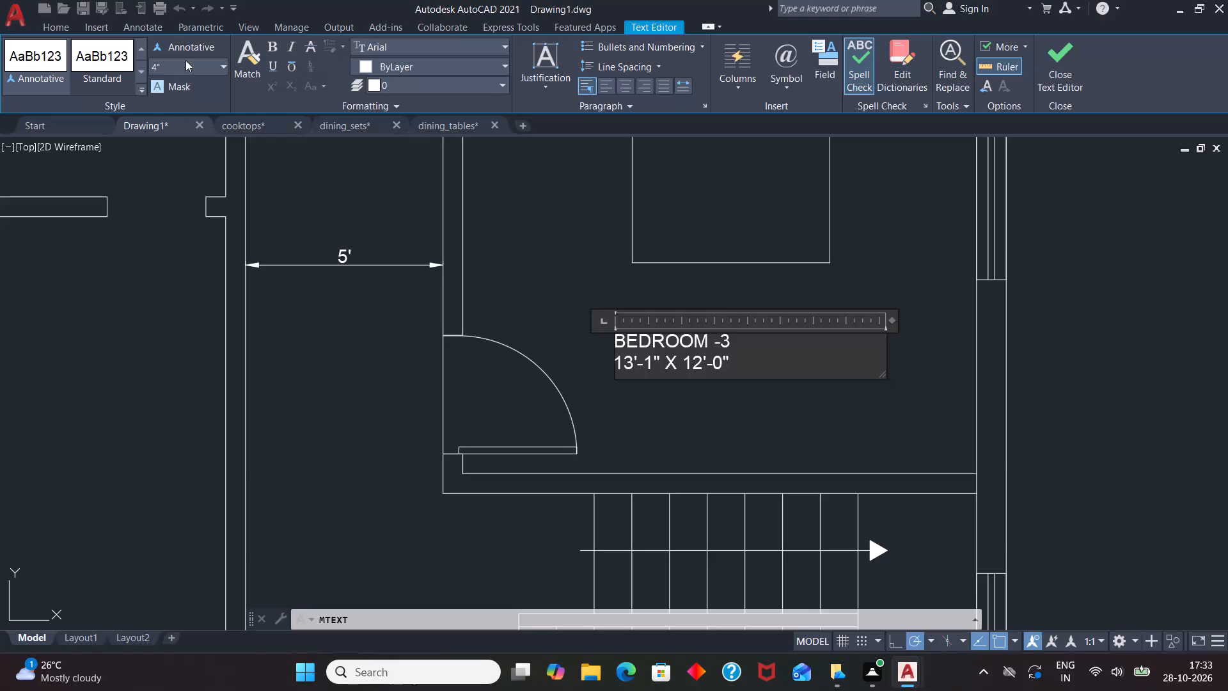
click(748, 445)
Move the BEDROOM -3 label slightly east so it sits centred below the bed.
click(679, 338)
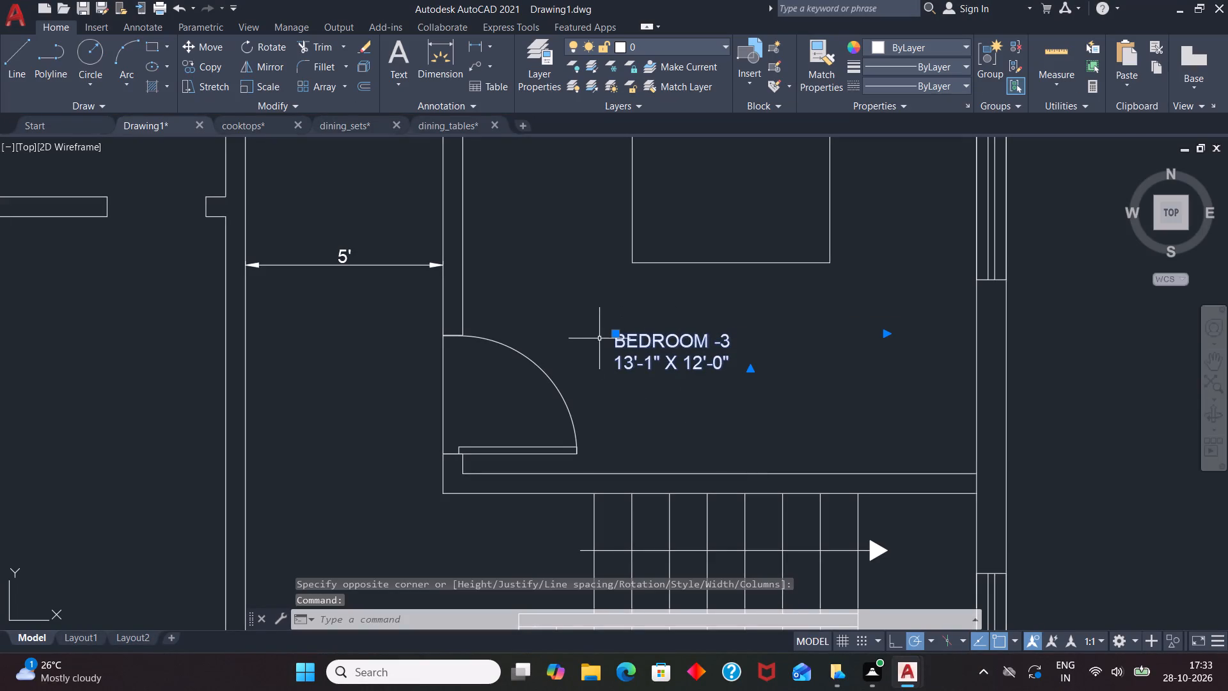
click(615, 332)
click(681, 341)
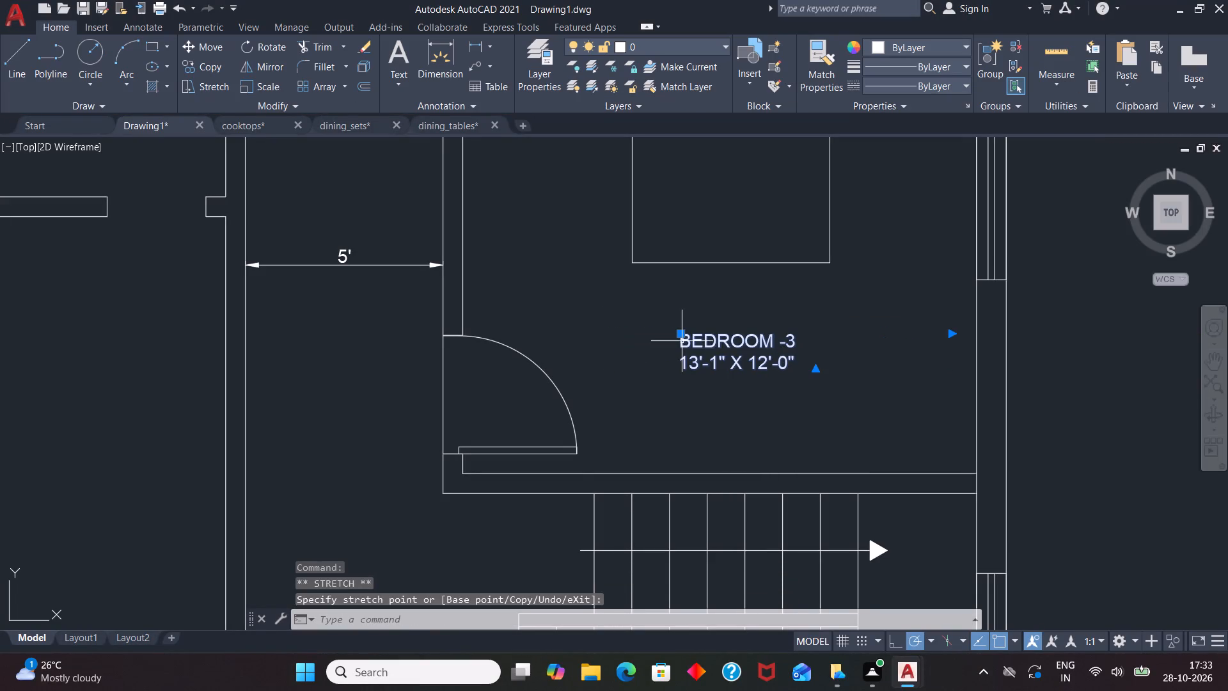
key(Escape)
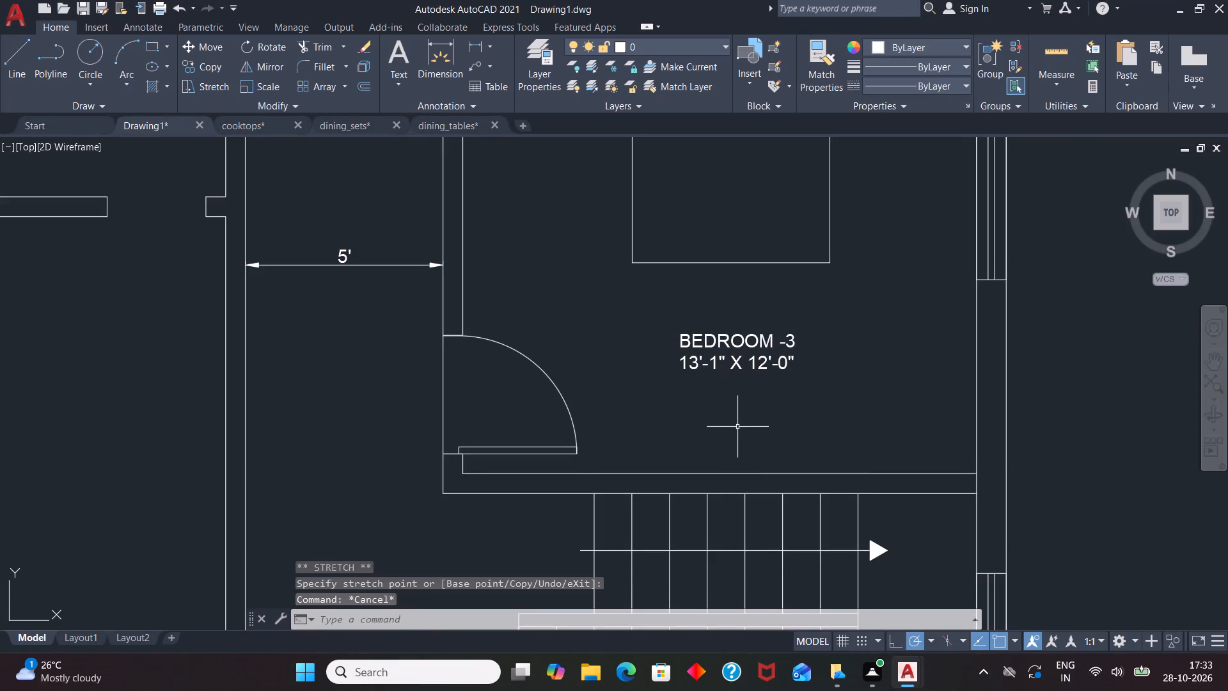
Add the 4" high multiline text "UP" at the tail of the staircase direction arrow.
scroll(727, 394, down, 2)
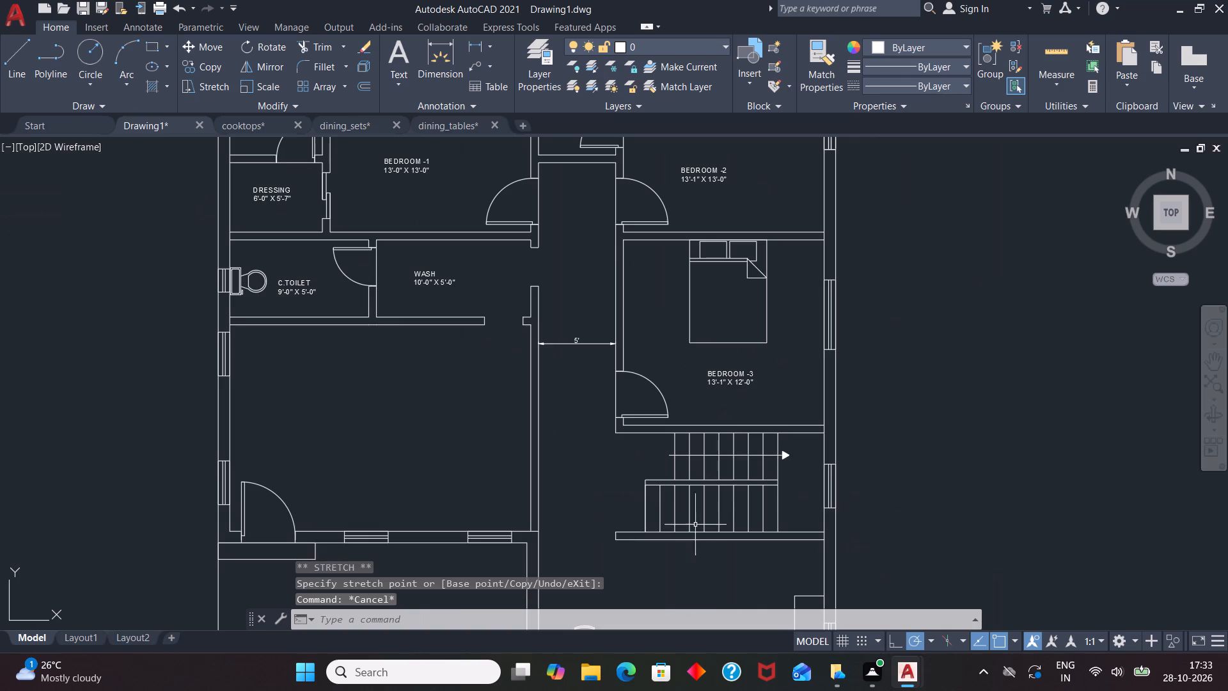
scroll(669, 509, up, 1)
key(t)
key(Return)
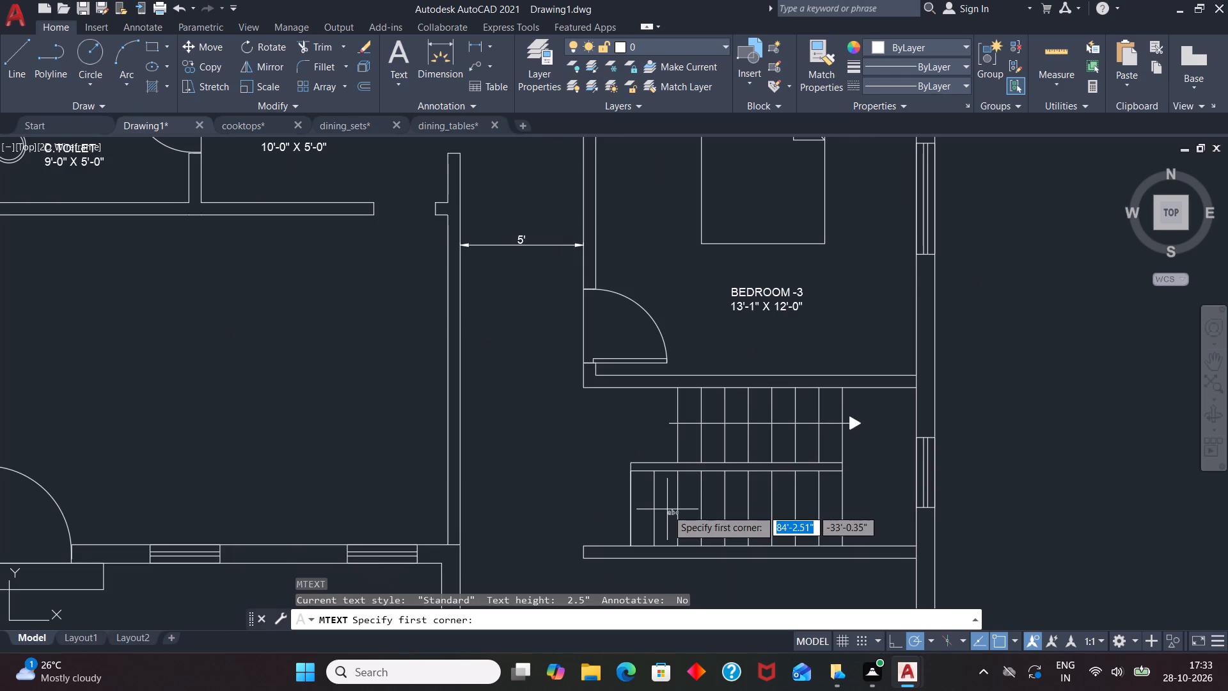
scroll(672, 445, up, 3)
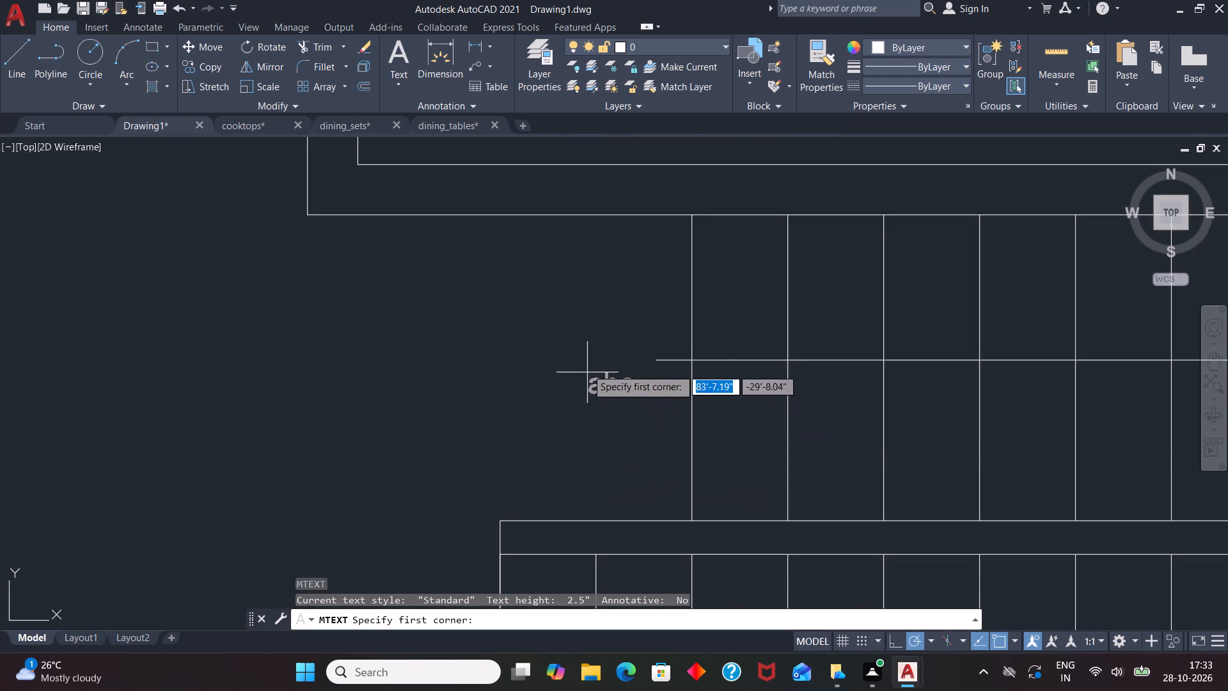
drag(581, 338, 585, 345)
click(635, 396)
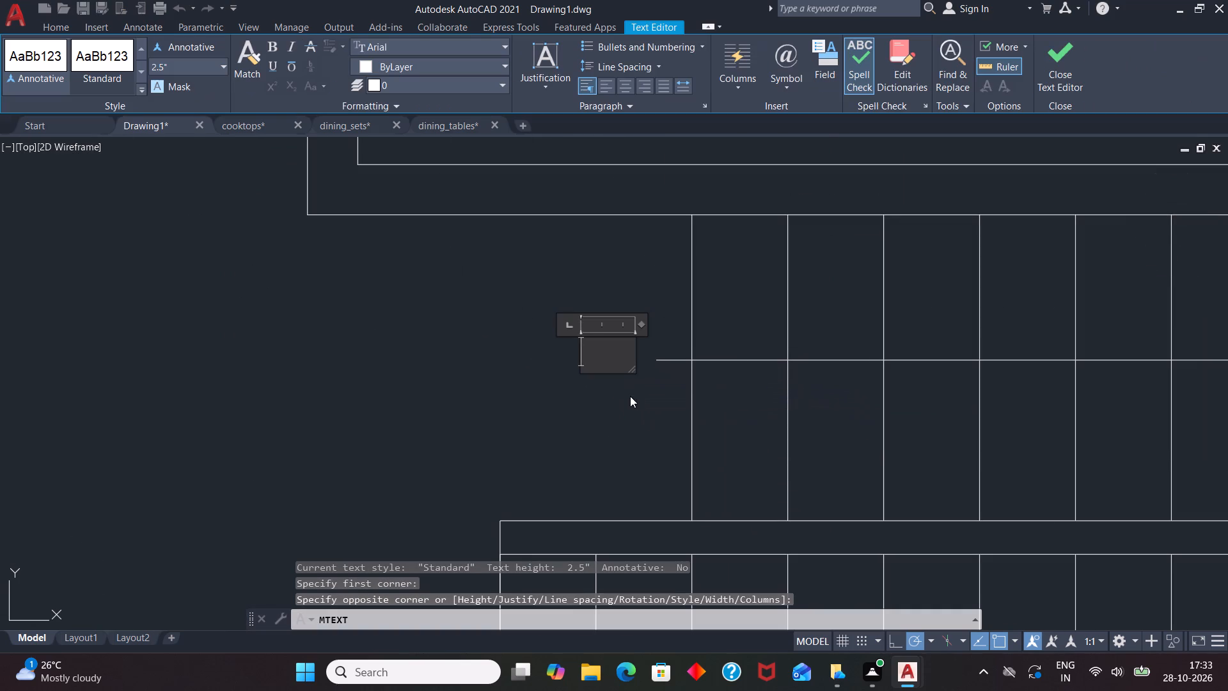
click(203, 74)
key(BackSpace)
key(4)
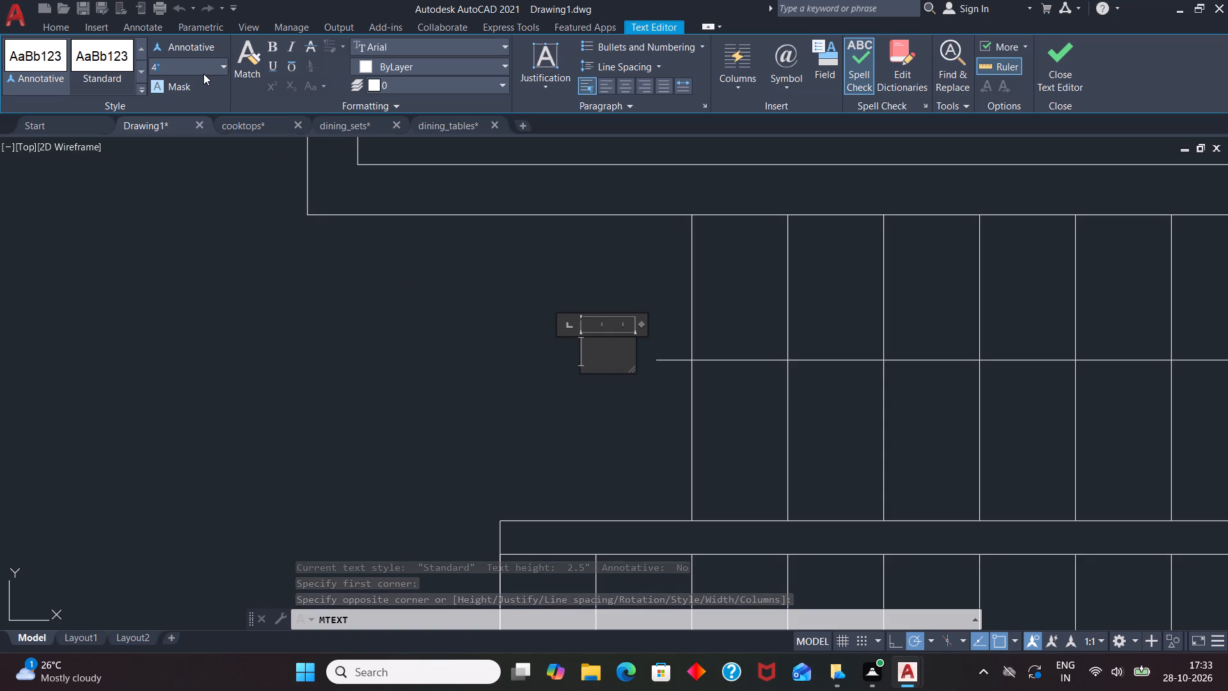
key(Return)
text(UP)
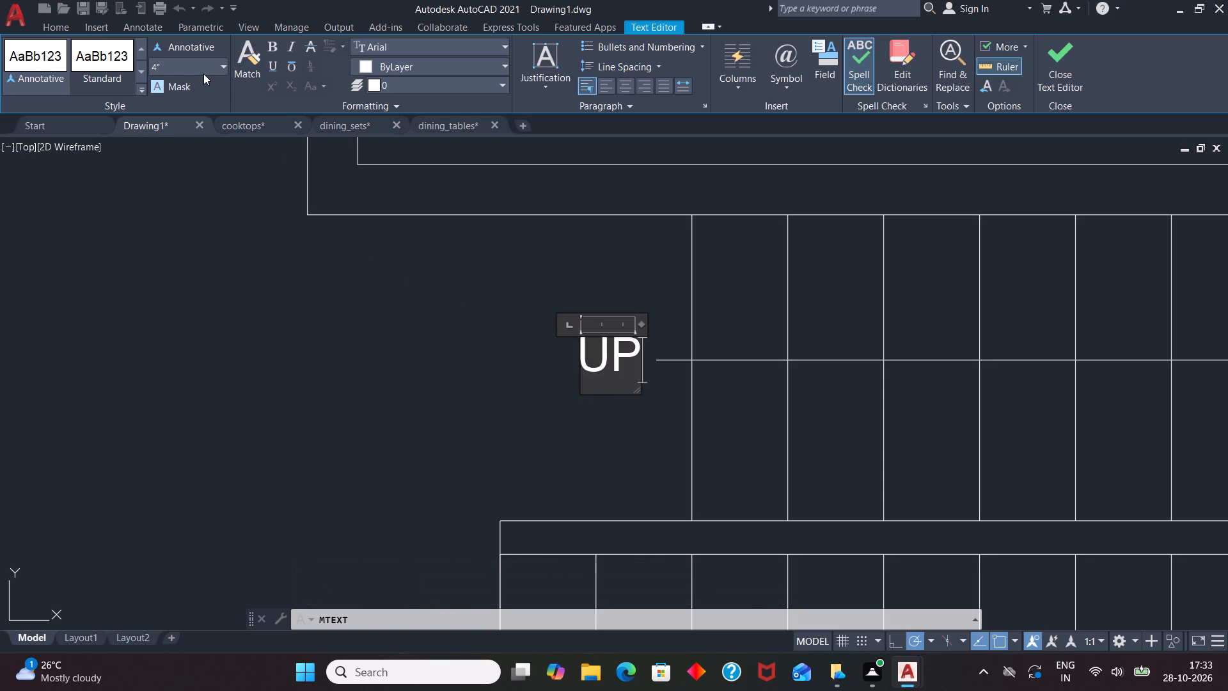
click(583, 378)
click(570, 468)
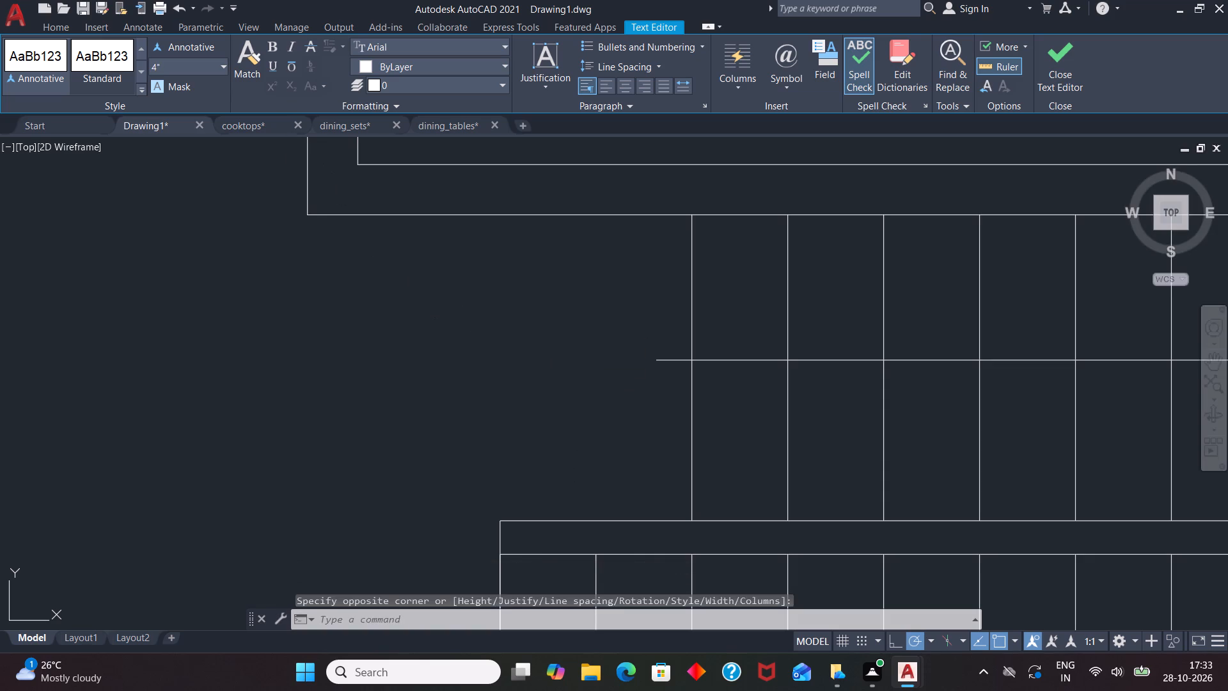
Label the room south of the staircase "KITCHEN / DINING" with size 18'-6" X 13'-7" on the second line, in 4" high multiline text.
scroll(629, 338, down, 5)
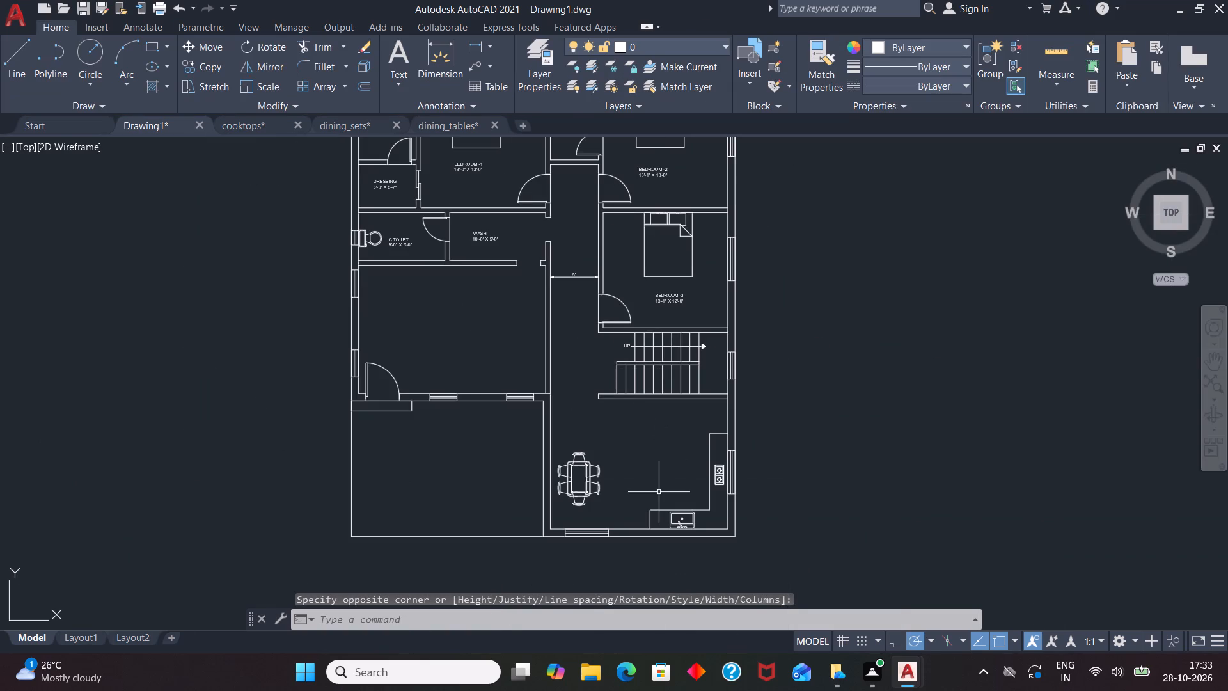
scroll(659, 492, up, 1)
key(t)
key(Return)
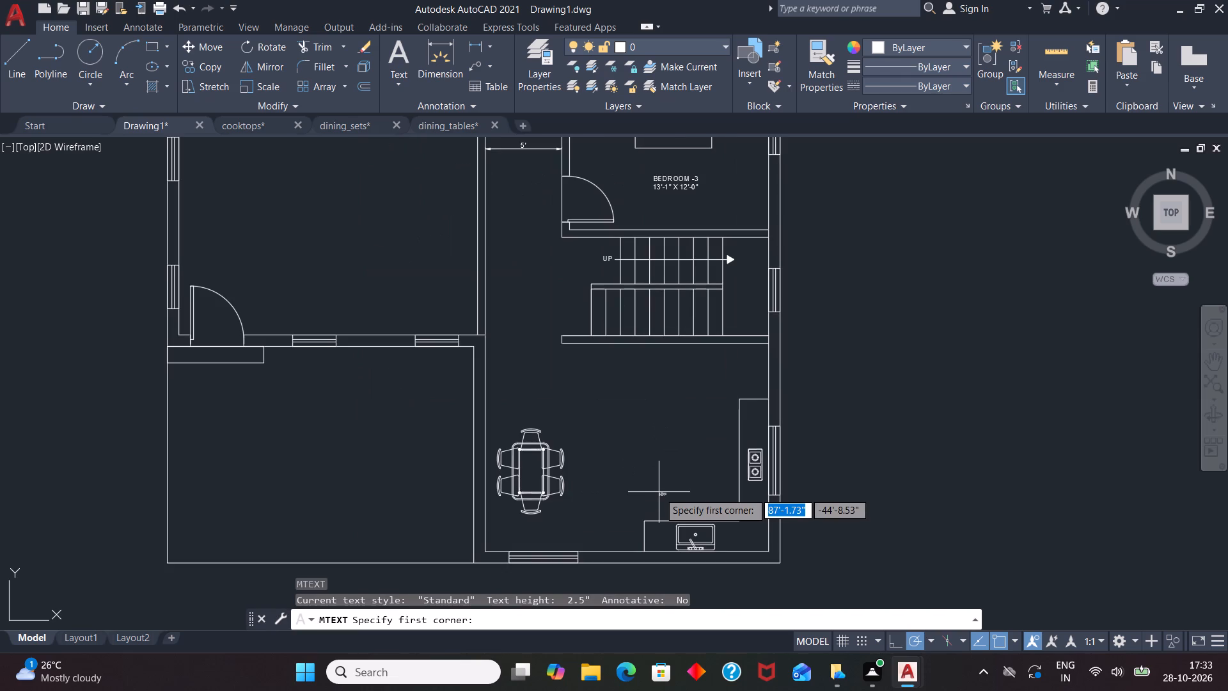
drag(606, 422, 609, 447)
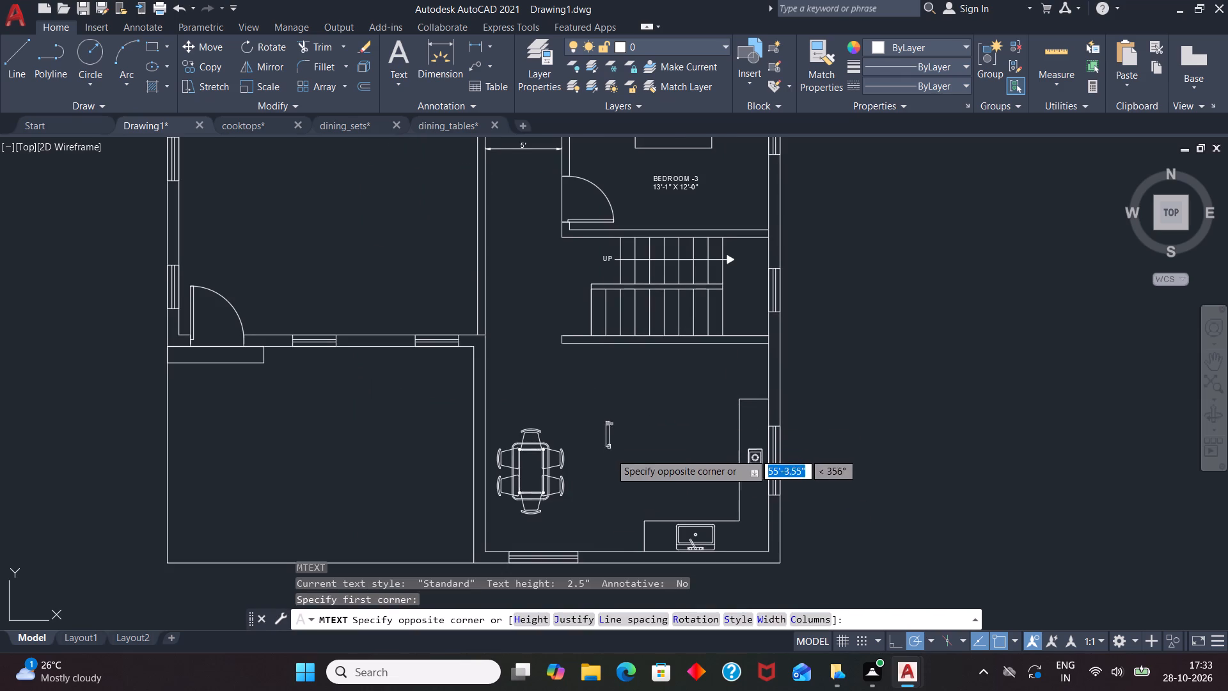
drag(688, 456, 694, 462)
click(196, 62)
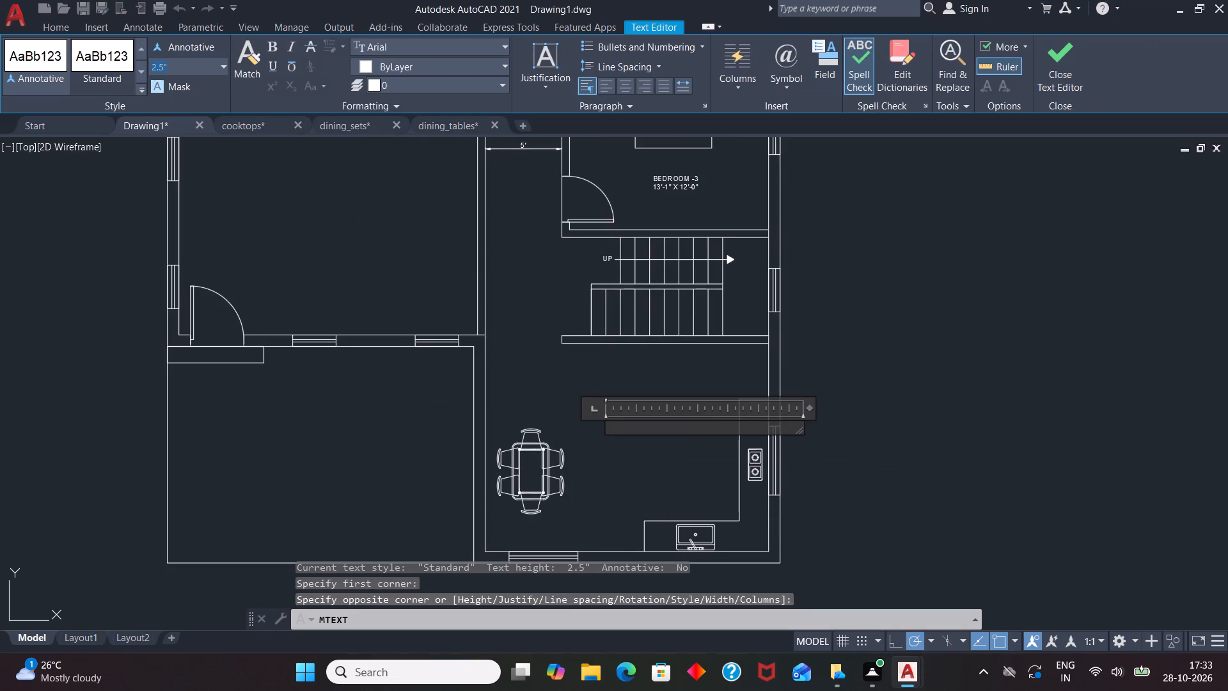
key(BackSpace)
key(4)
key(Return)
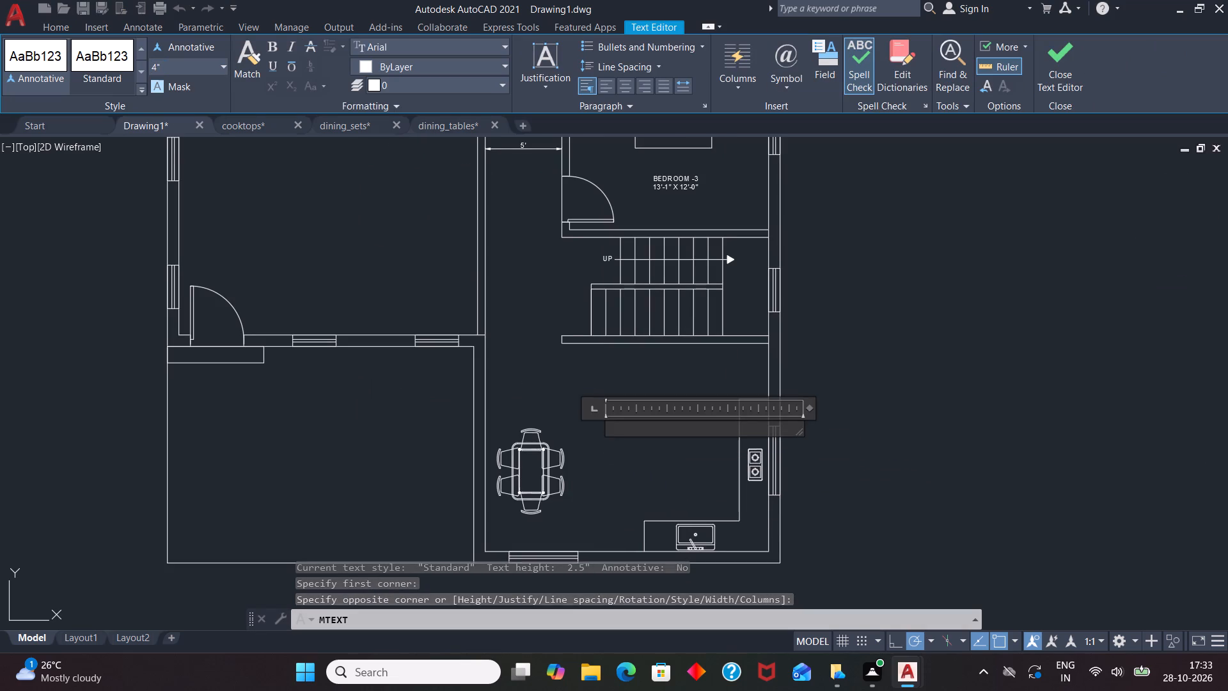
text(HI)
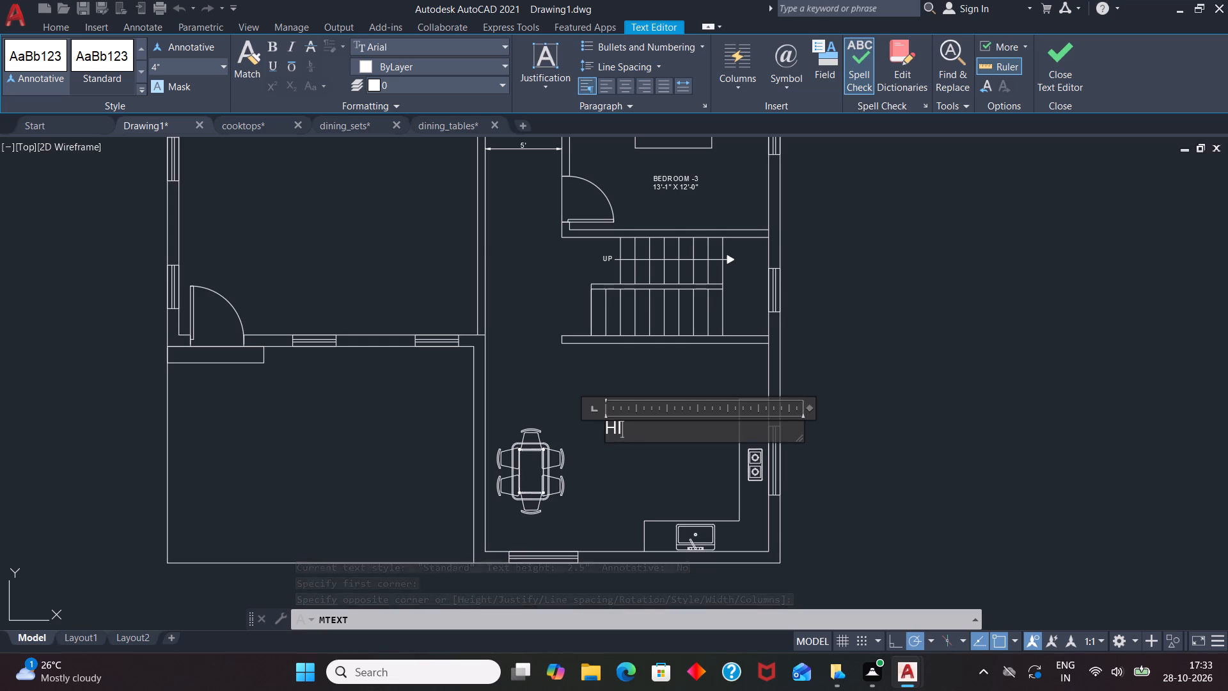
key(BackSpace)
key(BackSpace)
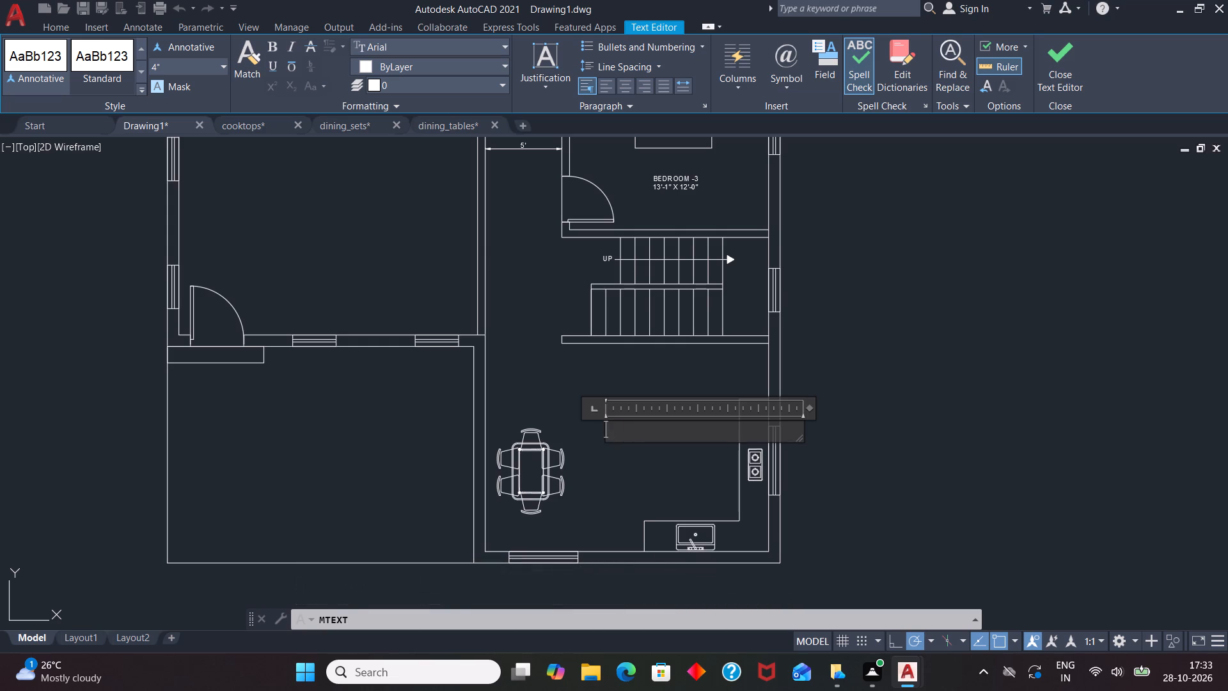
text(KITCHEN)
key(Return)
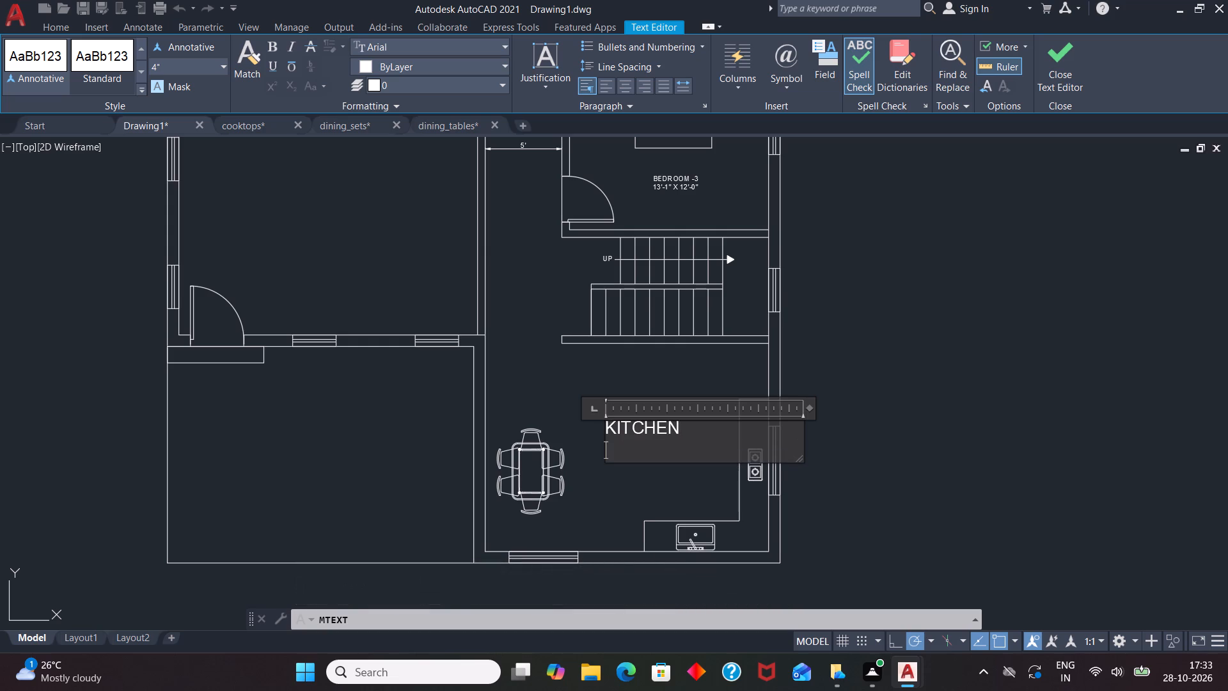
key(BackSpace)
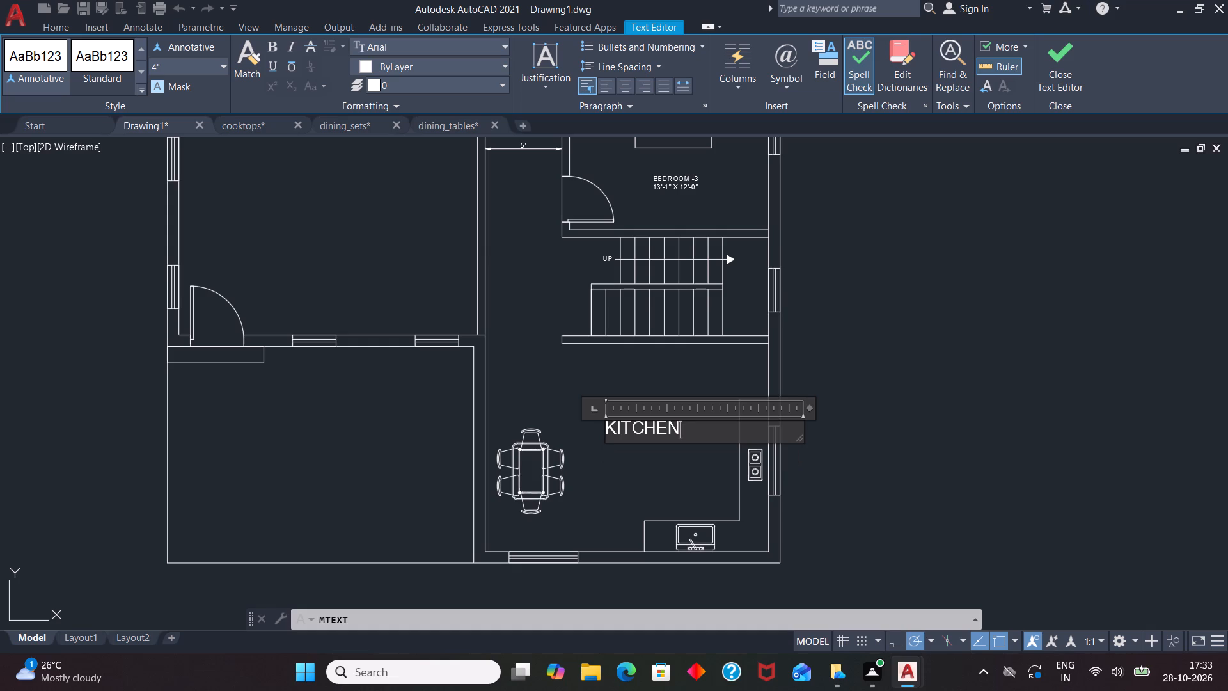
key(space)
text(/ DINING)
key(Return)
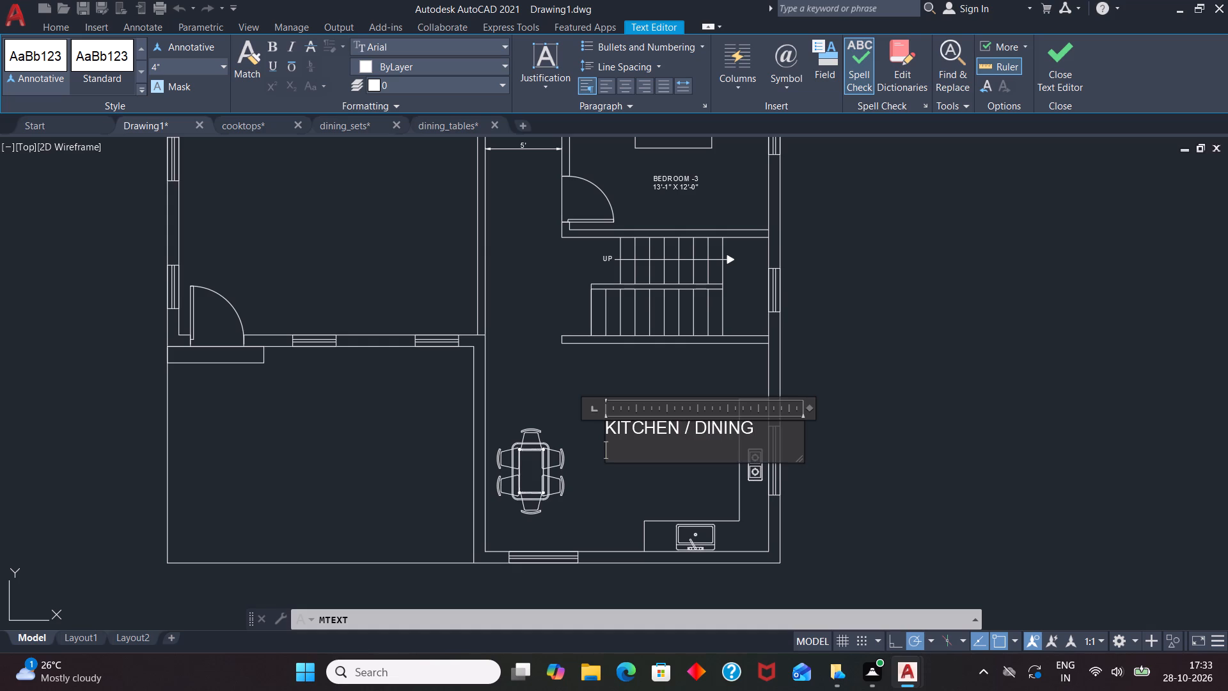
text(18'-)
key(6)
text(" X 13'-7)
key(shift+quotedbl)
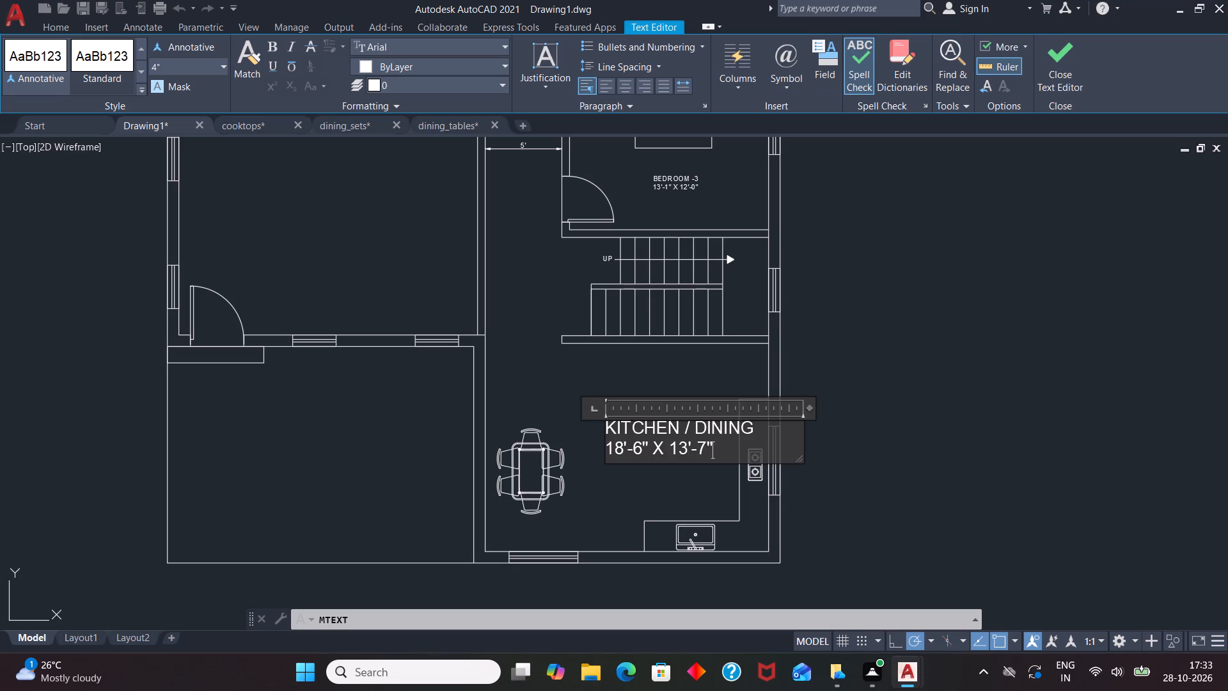
click(579, 365)
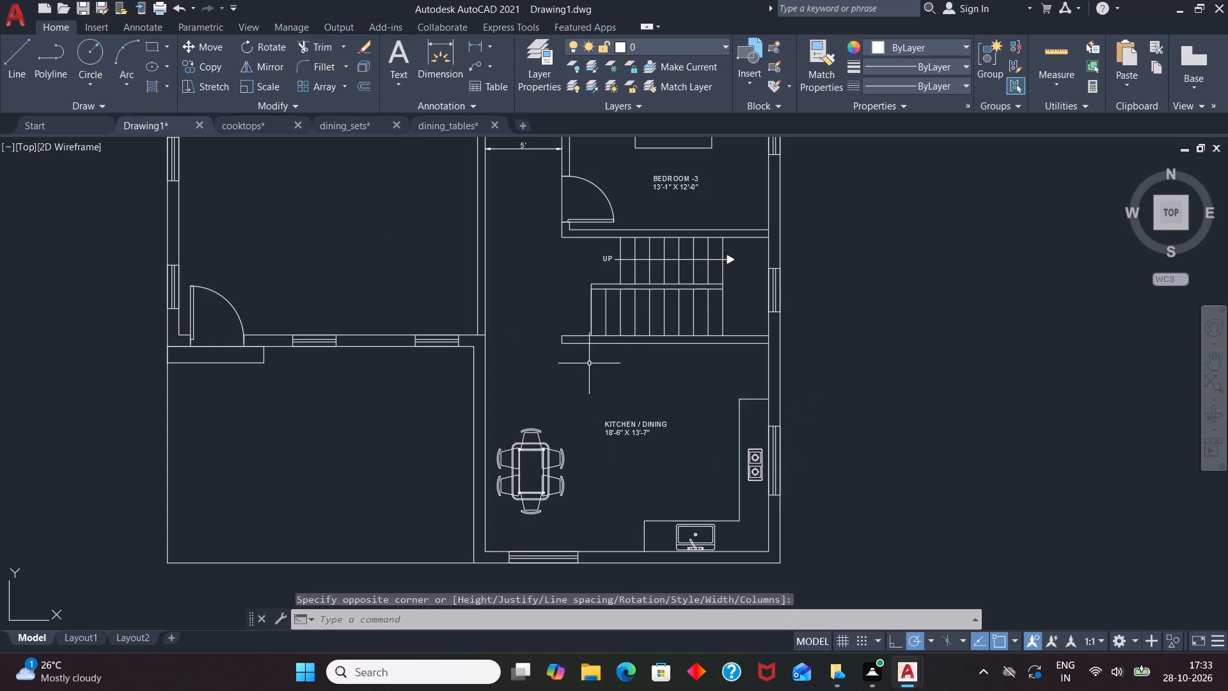
Label the open area west of the kitchen "LAWN / OPEN PARKING" with 19'-0" X 13'-7" on the second line, in 4" high multiline text.
scroll(698, 373, down, 1)
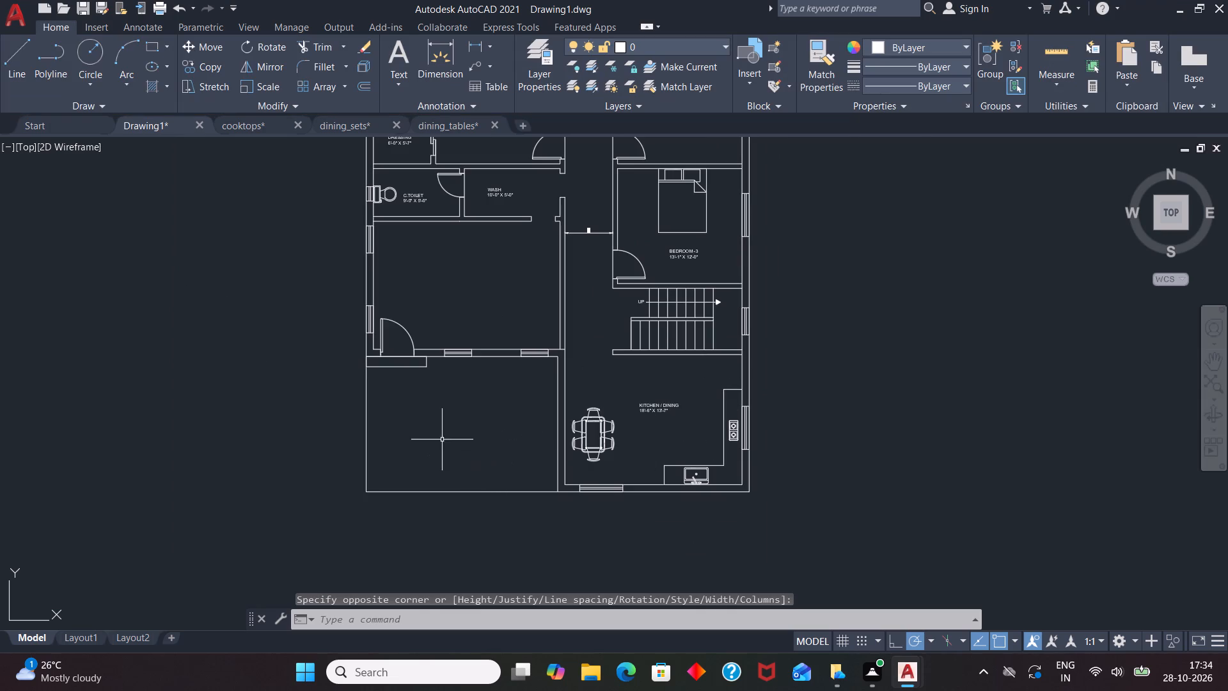
scroll(441, 438, up, 1)
key(t)
key(Return)
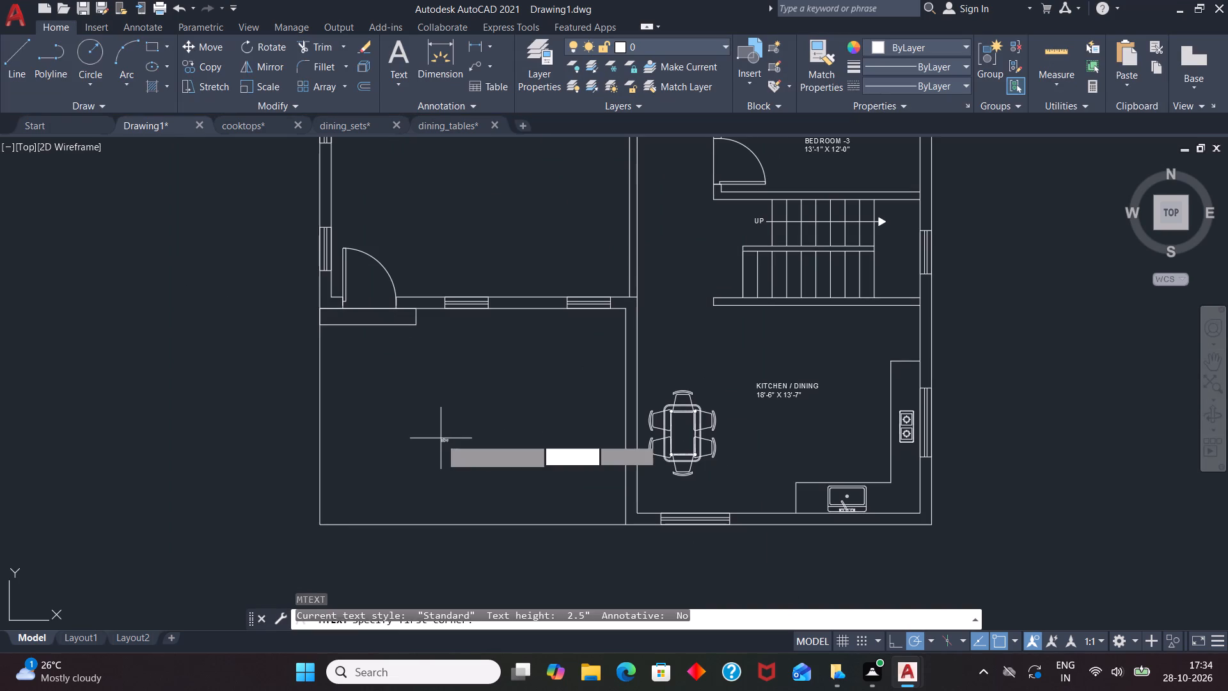
drag(397, 395, 398, 401)
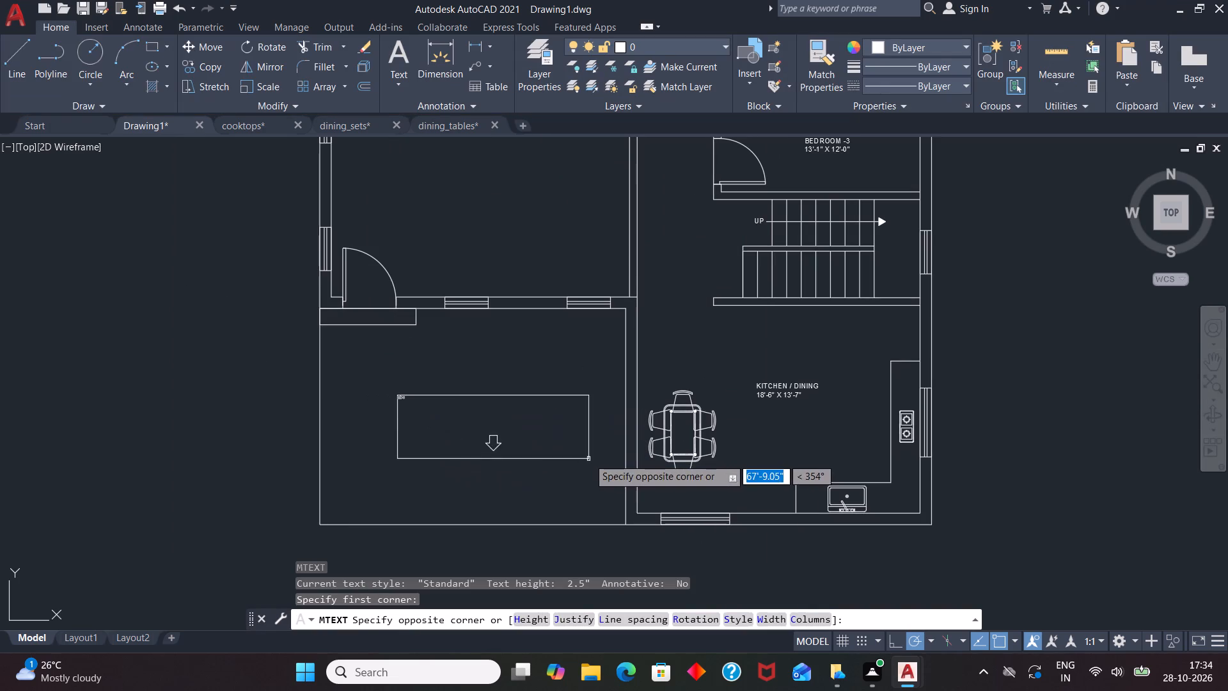
click(588, 457)
click(207, 70)
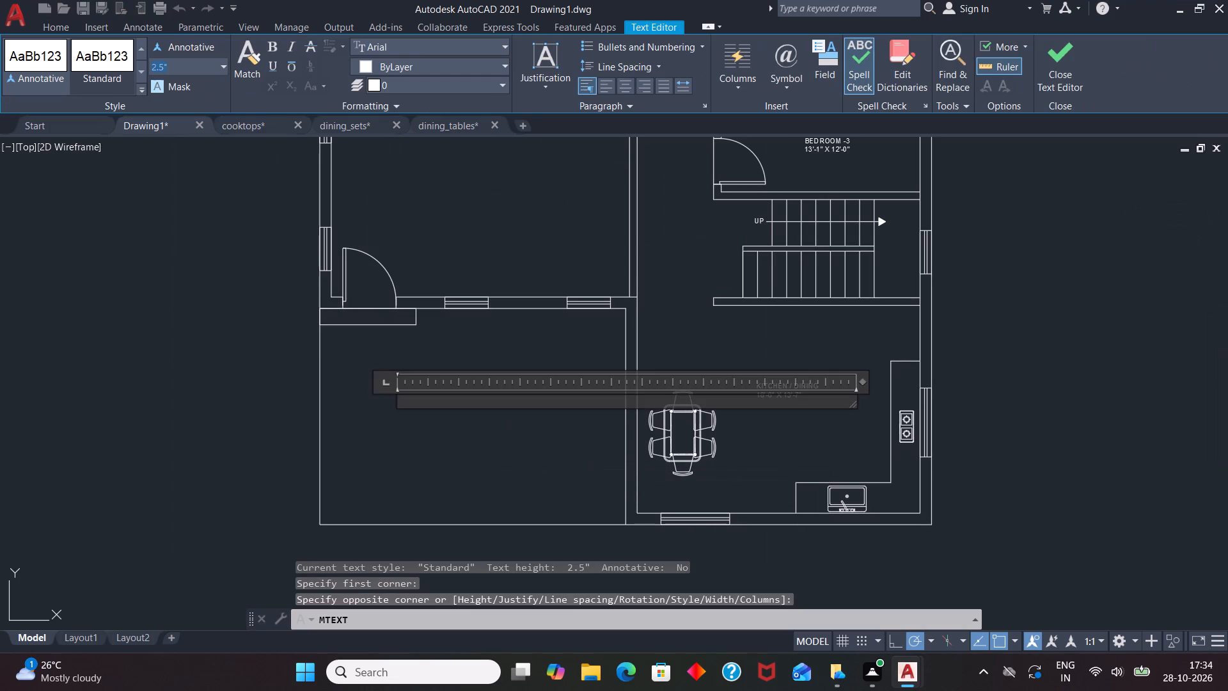
key(BackSpace)
key(4)
key(Return)
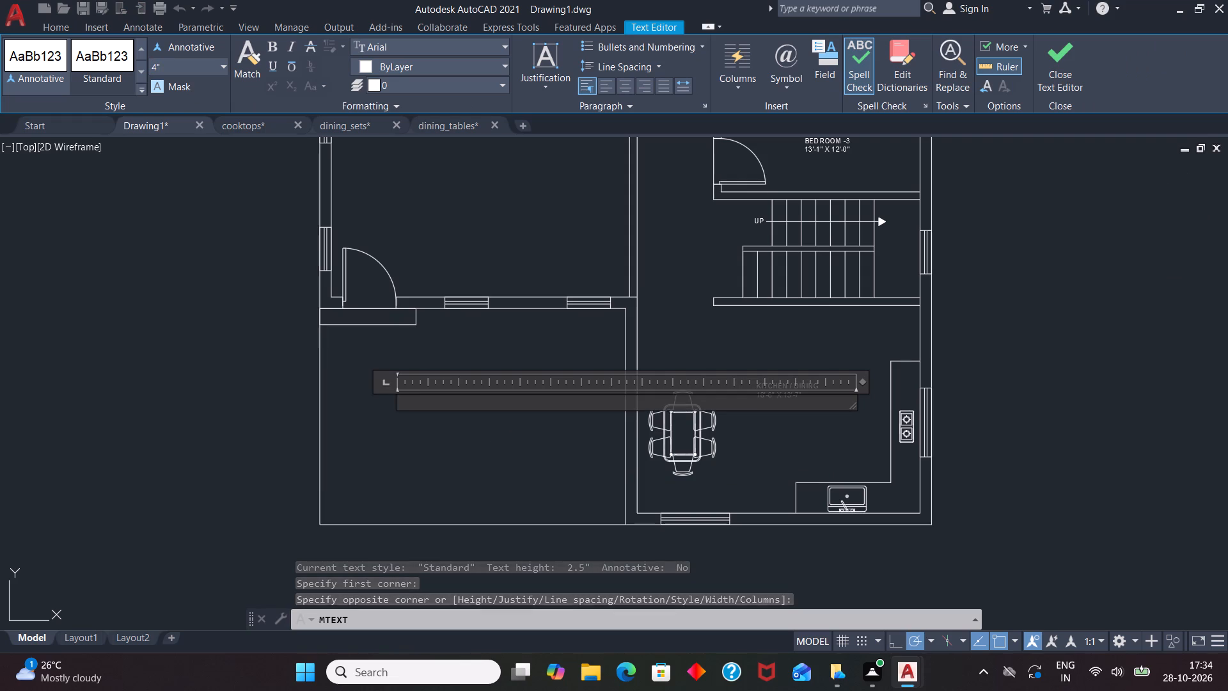
text(LAWN)
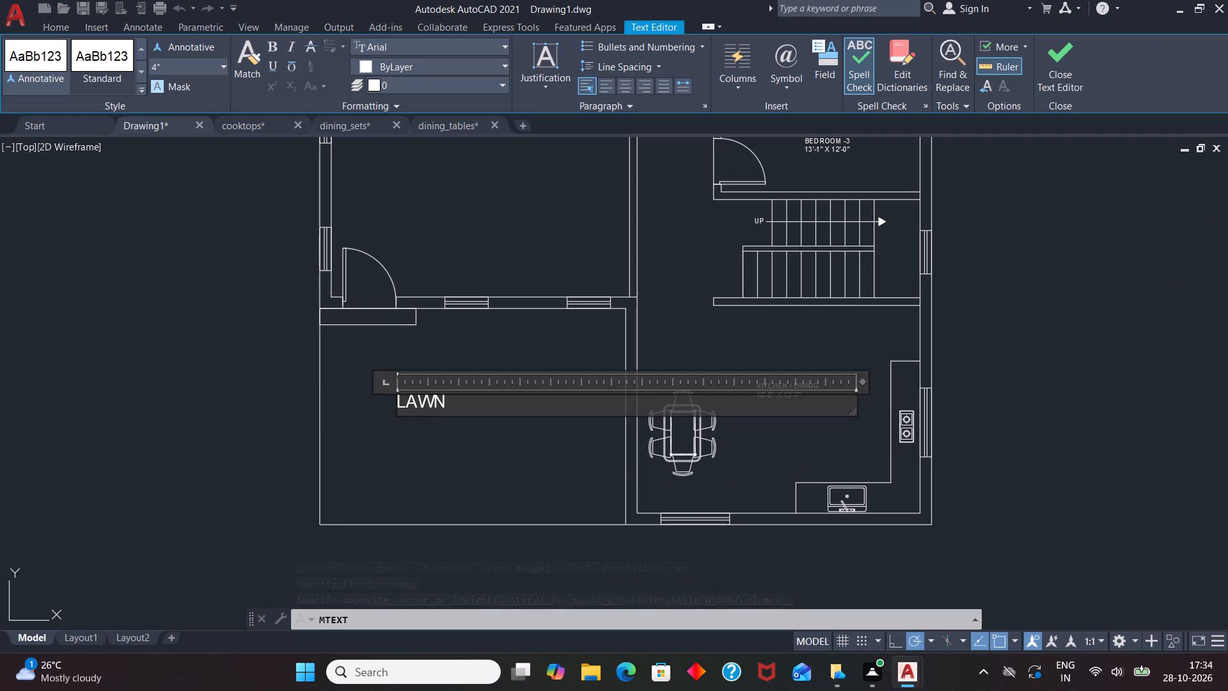
key(space)
text(/)
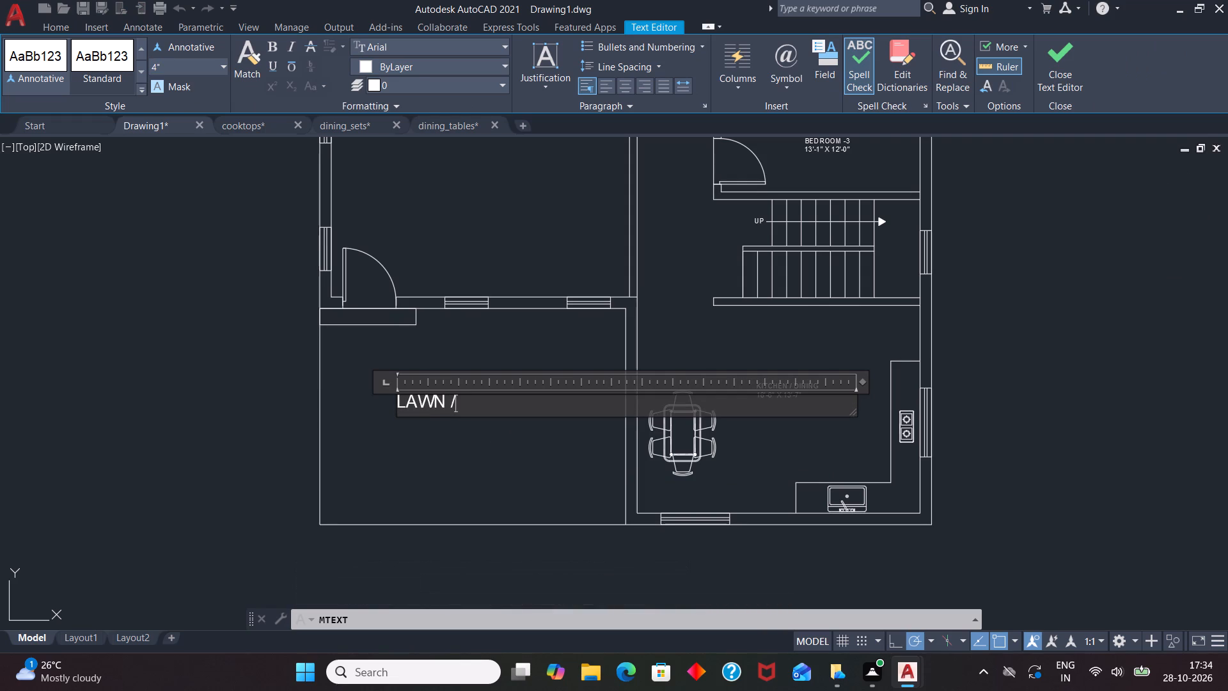
key(space)
text(OPEN)
key(space)
text(PARKING)
key(Return)
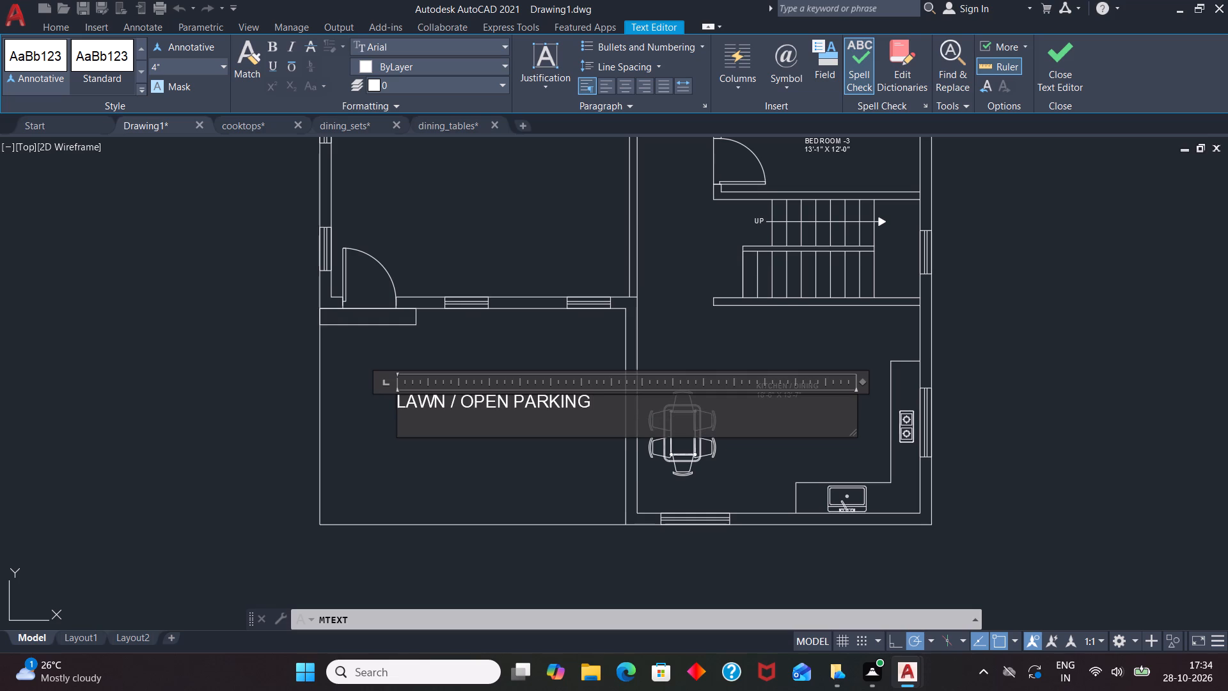
text(19'-)
text(0" X)
key(space)
text(13'-7")
click(544, 348)
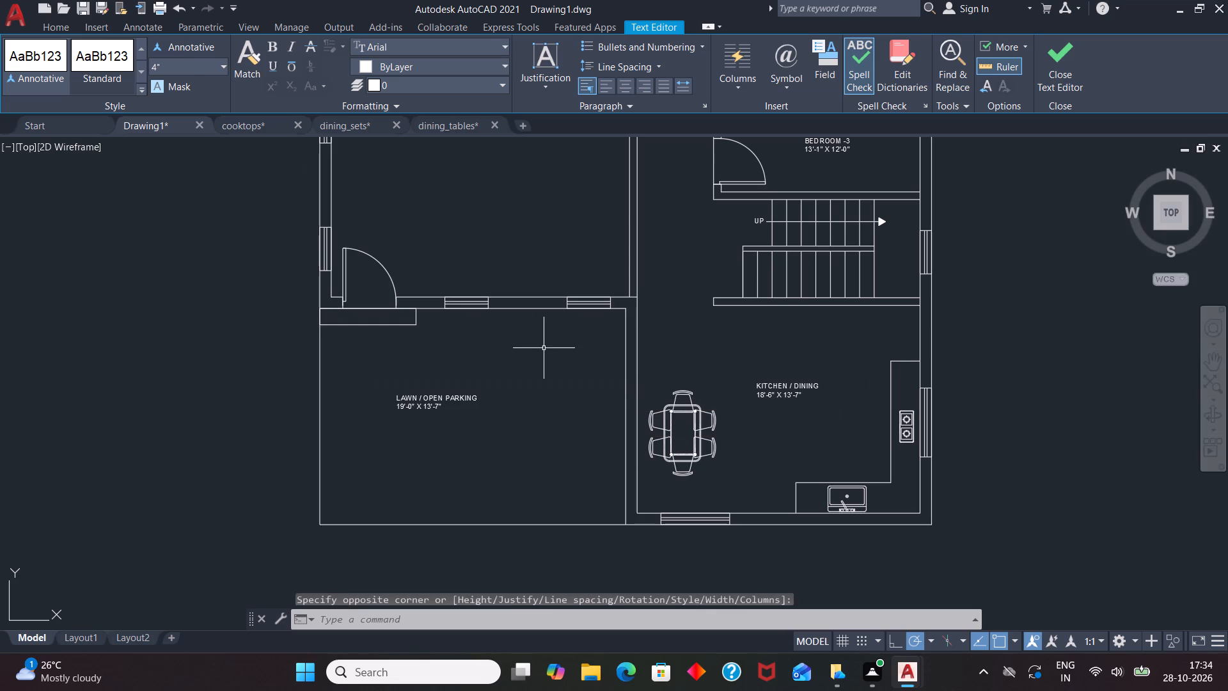
Move the LAWN / OPEN PARKING label slightly southeast so it sits nearer the centre of the open area.
scroll(370, 264, up, 1)
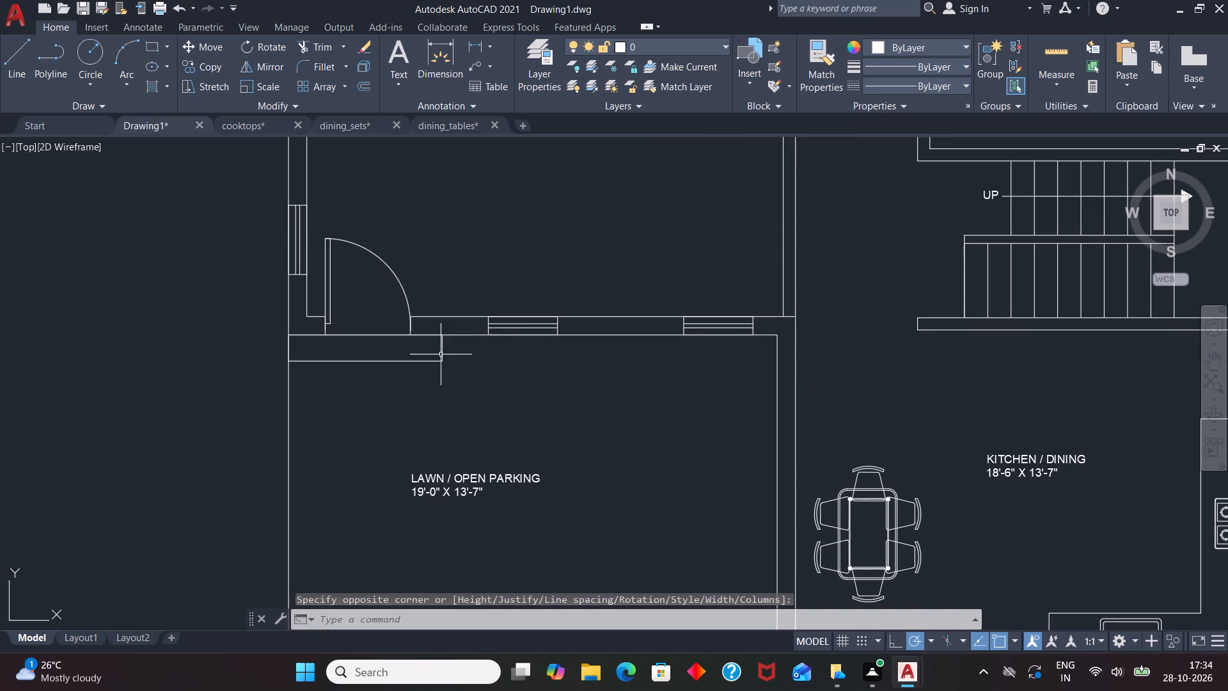
scroll(440, 353, down, 2)
scroll(441, 409, up, 1)
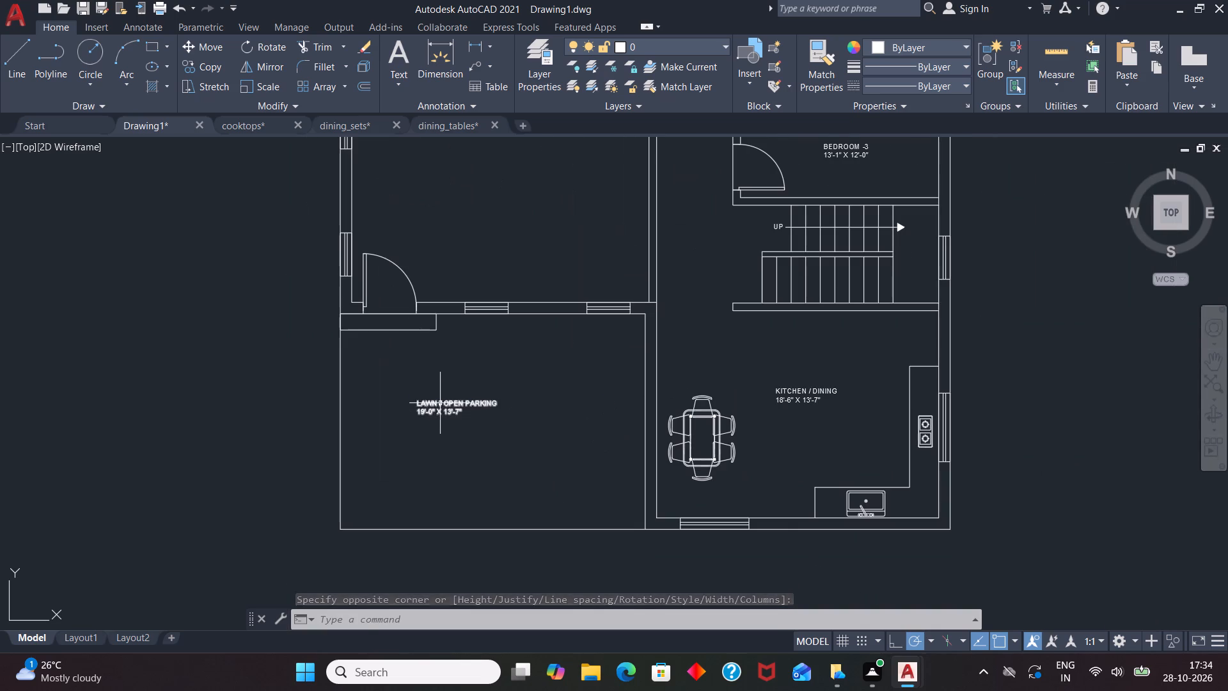
click(440, 403)
click(418, 397)
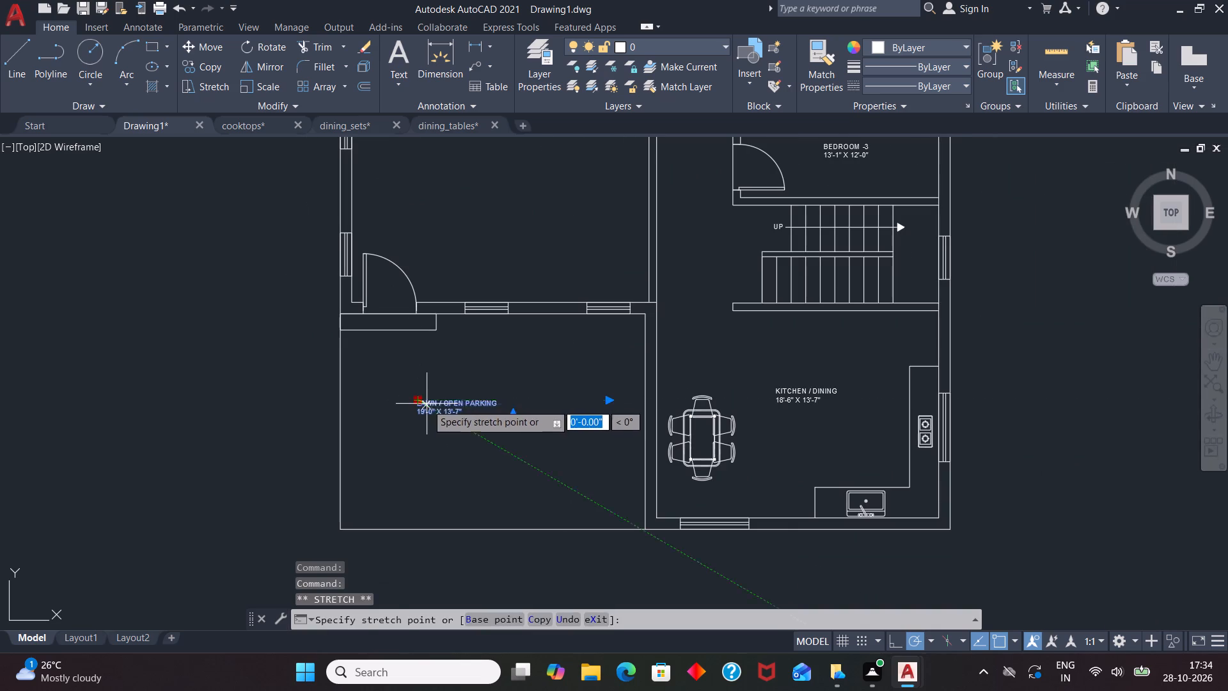
click(439, 406)
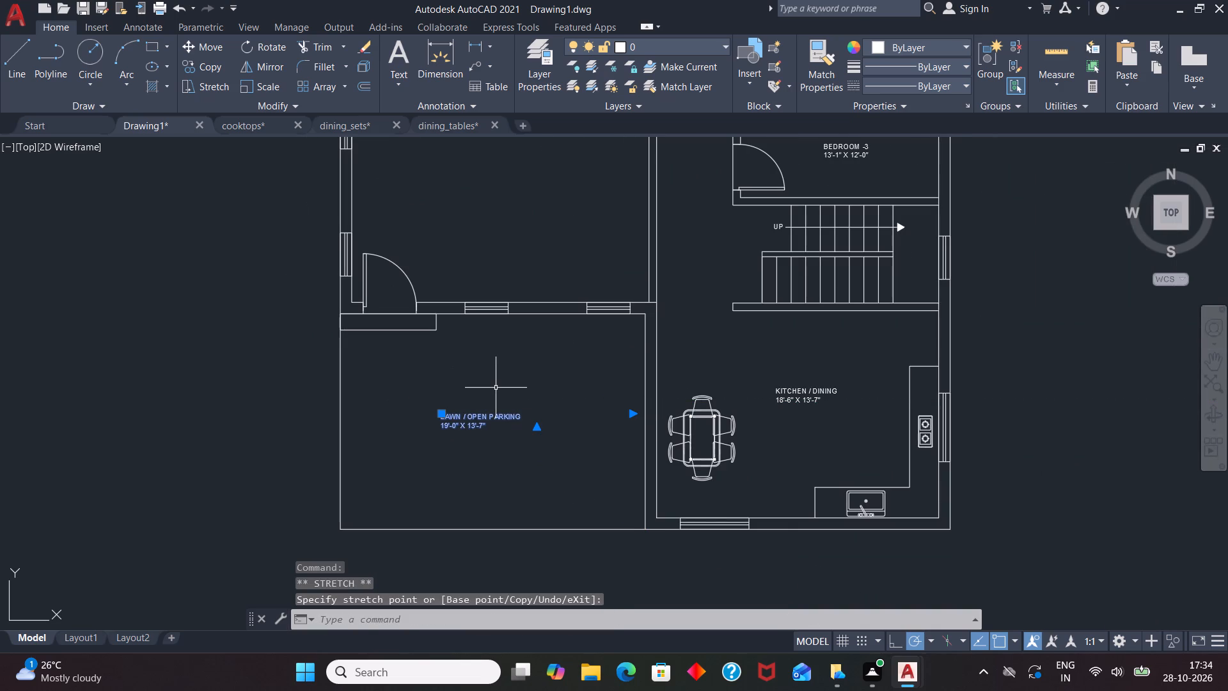
key(Escape)
Add the 4" high multiline text "ENTRY" inside the swing of the main door north of the lawn.
key(t)
key(Return)
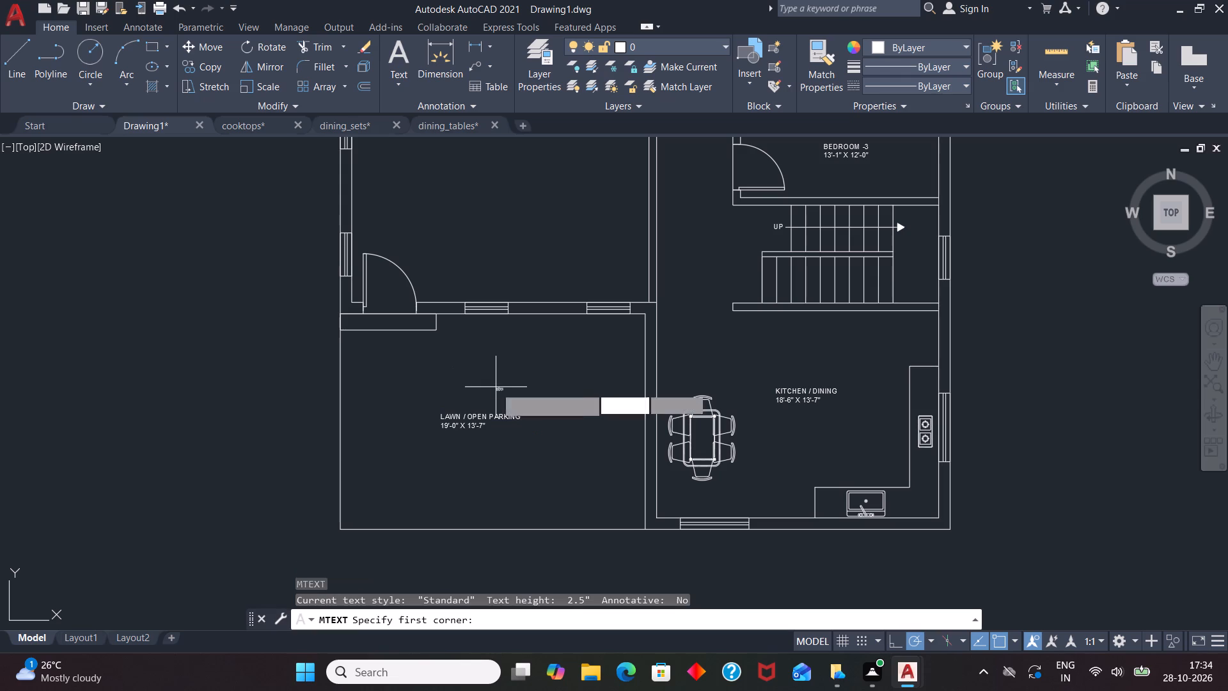
scroll(400, 303, up, 3)
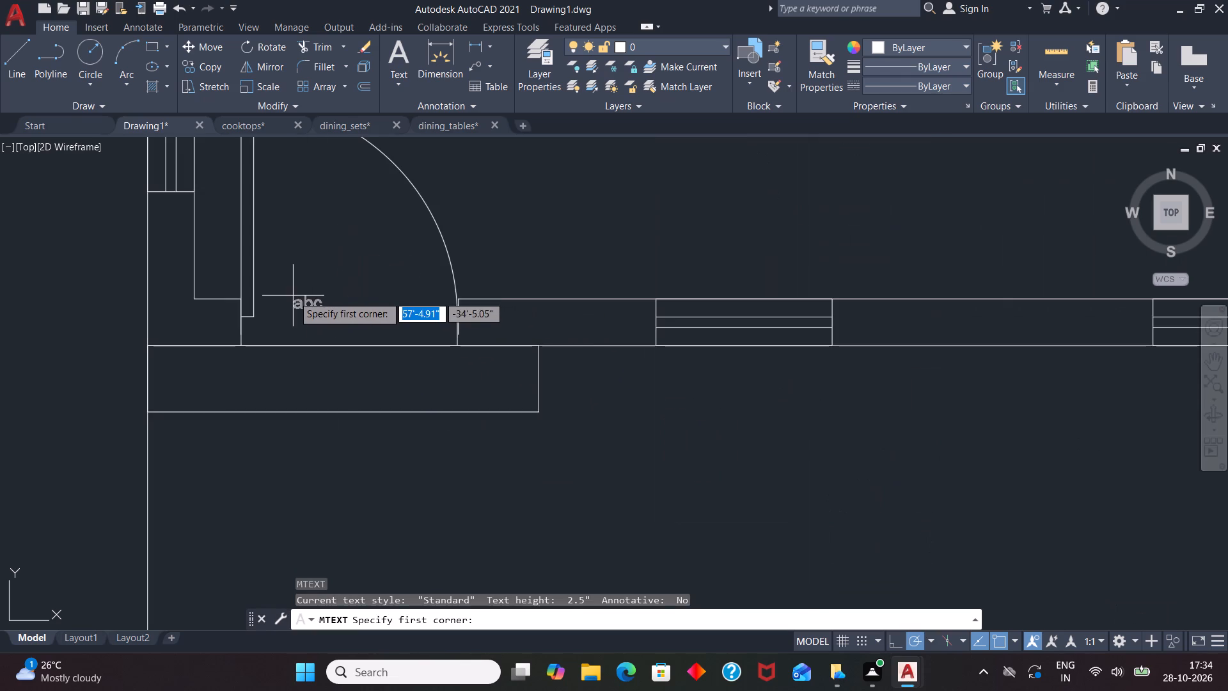
drag(283, 284, 288, 298)
click(388, 321)
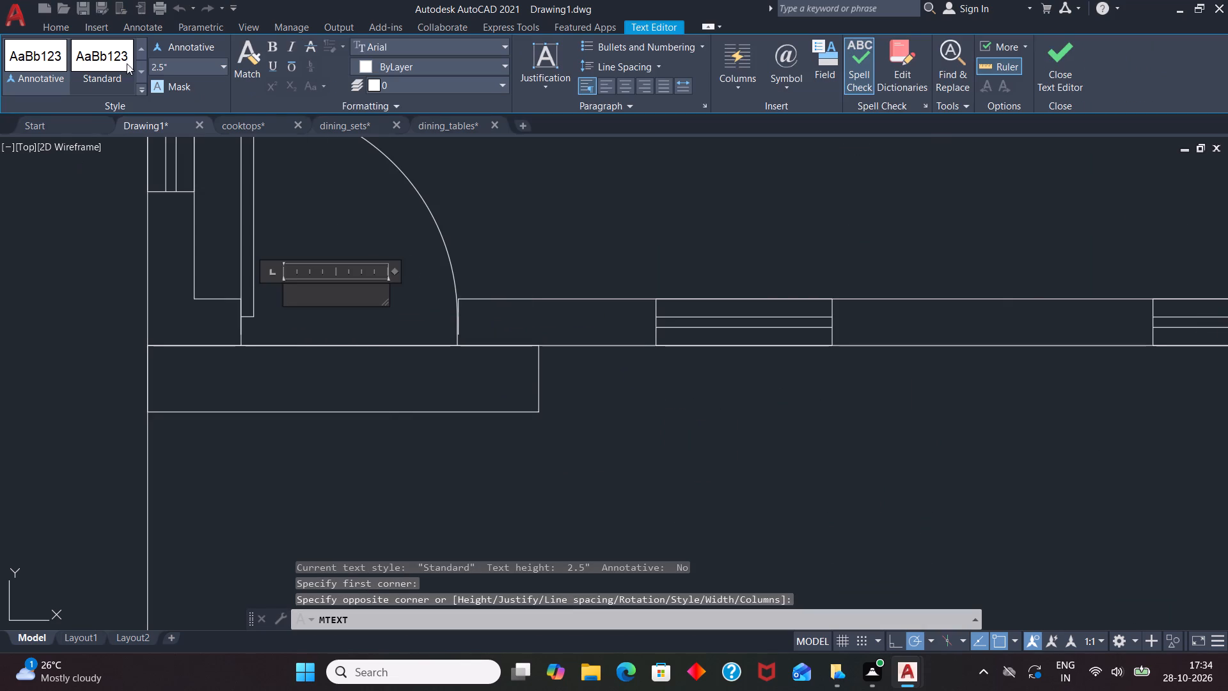
click(175, 71)
key(BackSpace)
key(4)
key(Return)
text(ENTRY)
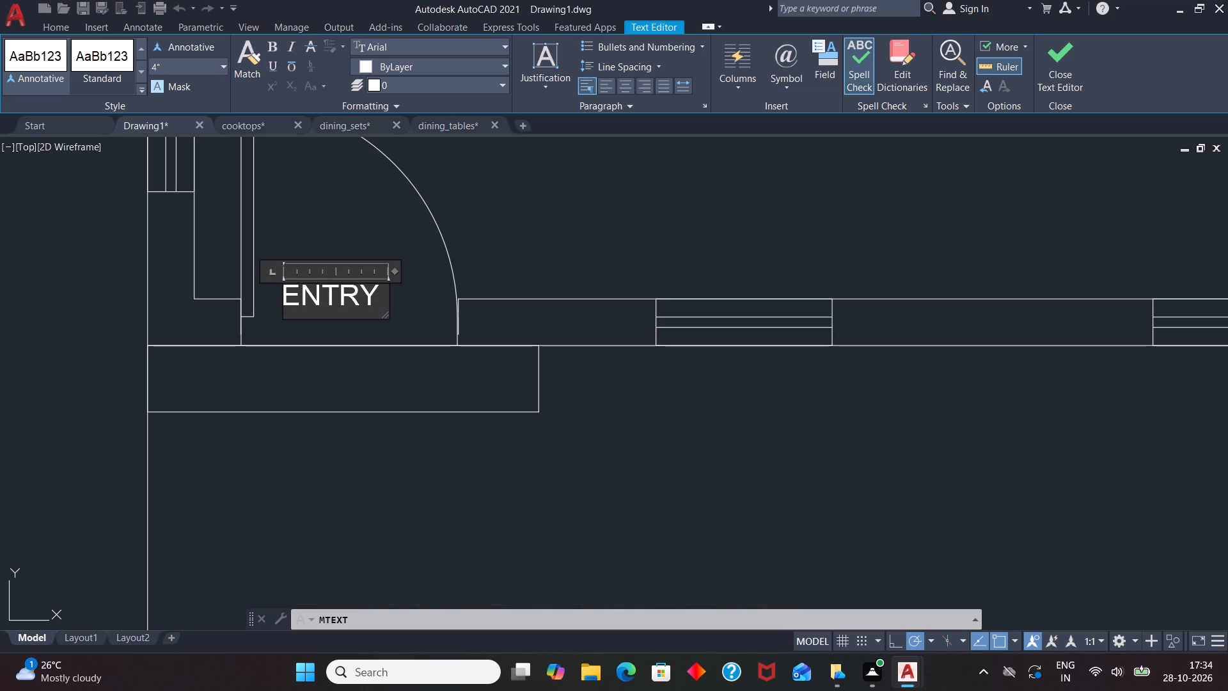
click(596, 461)
Label the room north of the lawn "LIVING" with 19'-5" X 13'-6" on the second line, in 4" high multiline text.
scroll(512, 402, down, 2)
scroll(448, 403, down, 2)
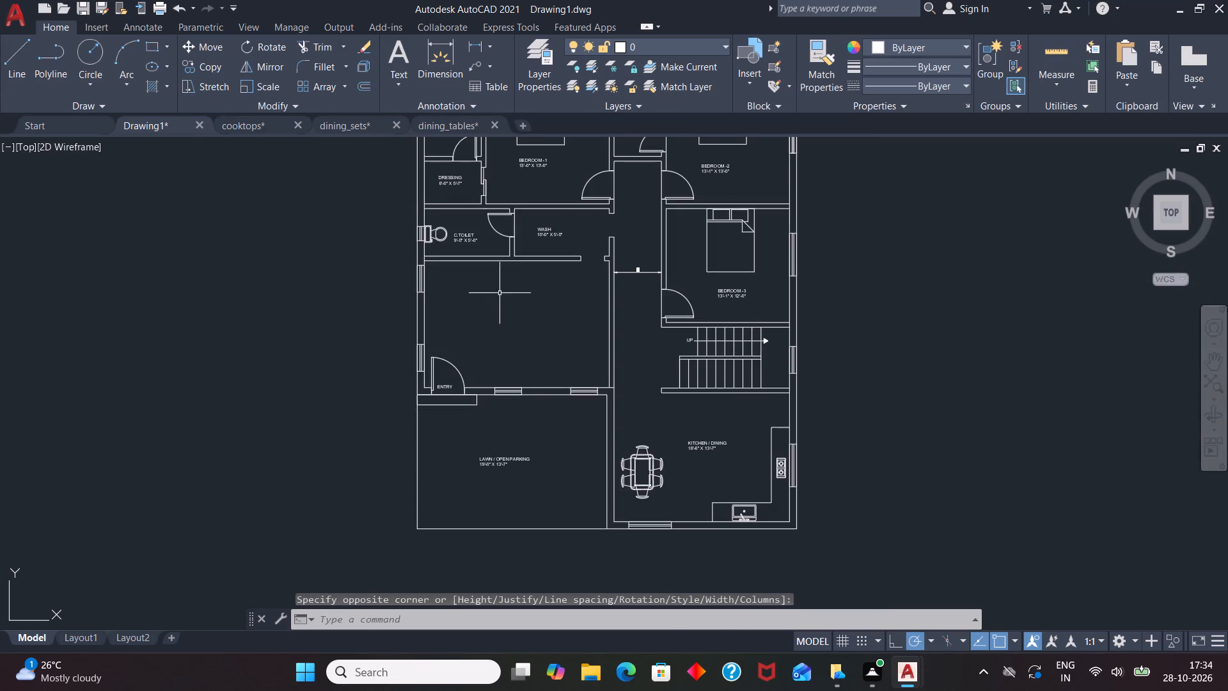
scroll(510, 282, up, 1)
key(t)
key(Return)
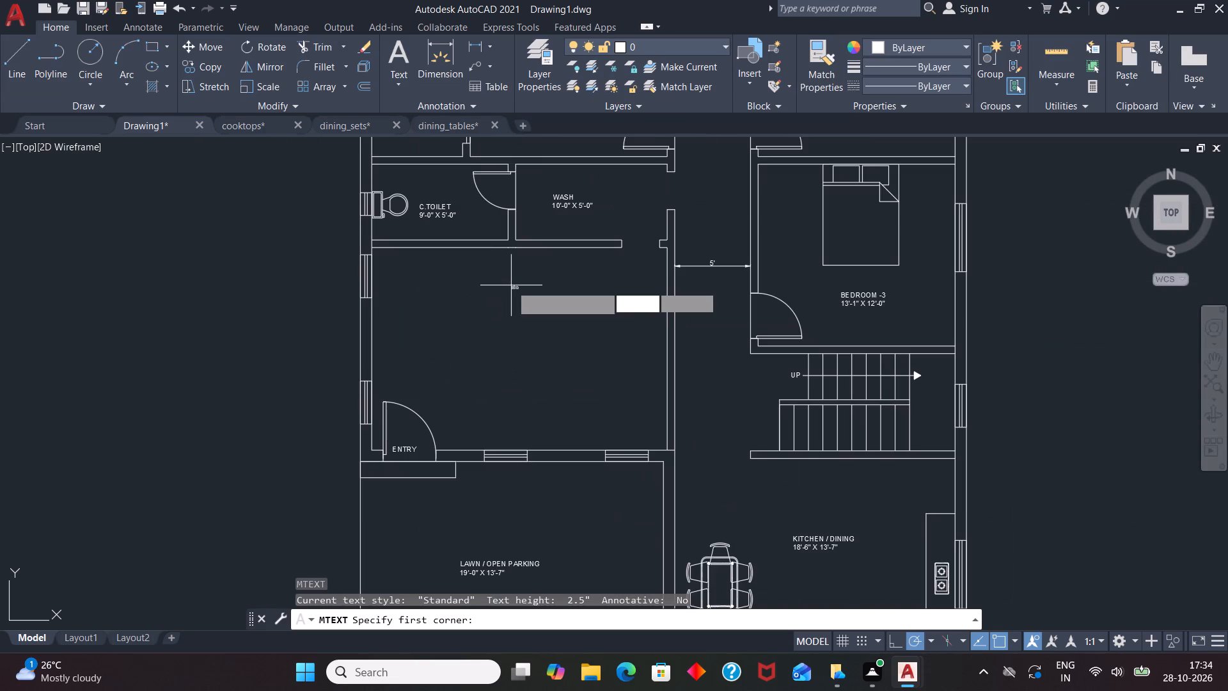
drag(455, 329, 466, 344)
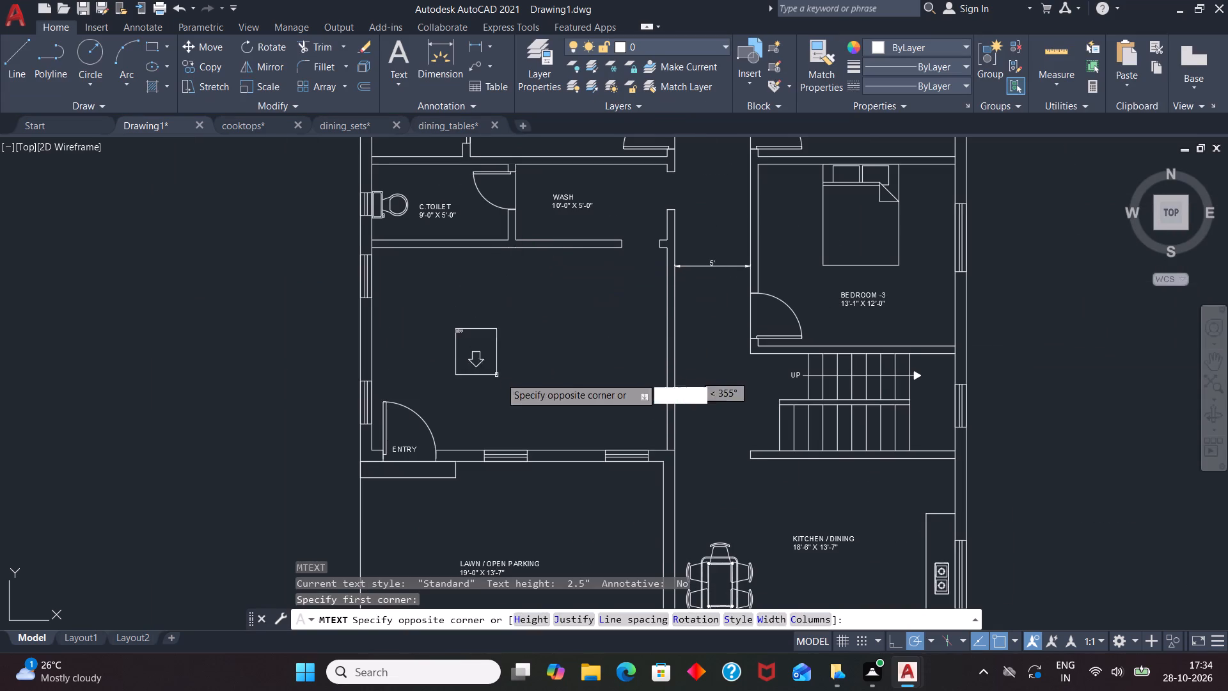
click(604, 376)
click(194, 65)
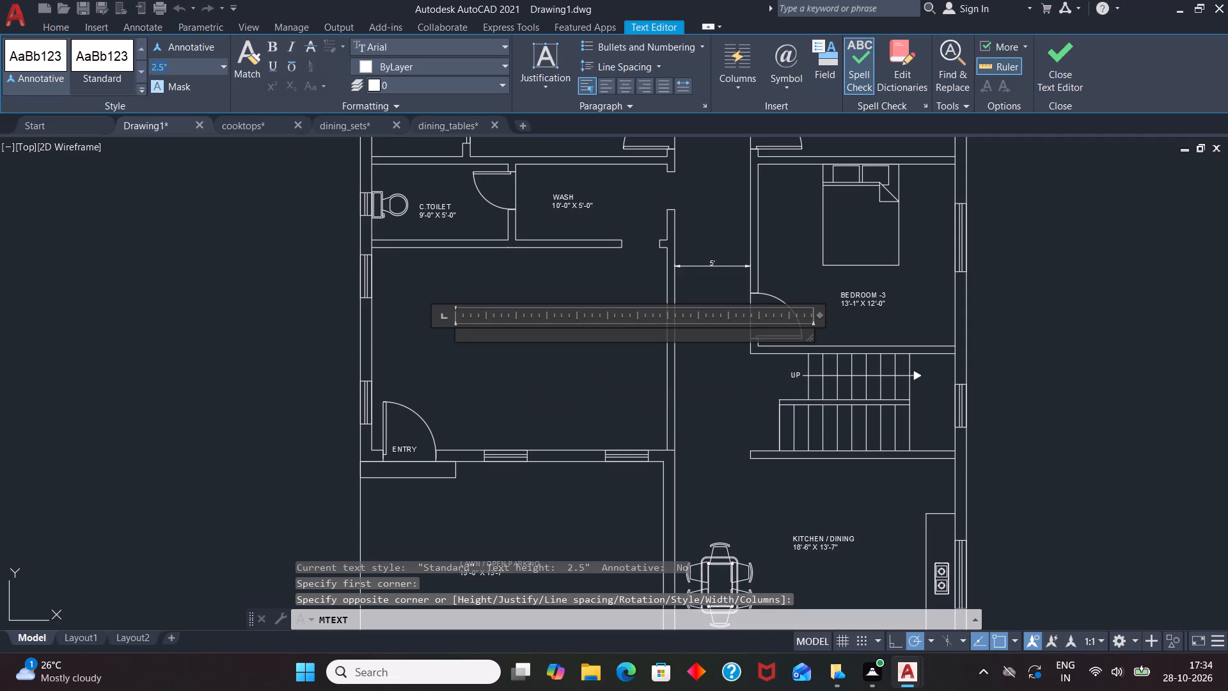
key(BackSpace)
key(4)
key(Return)
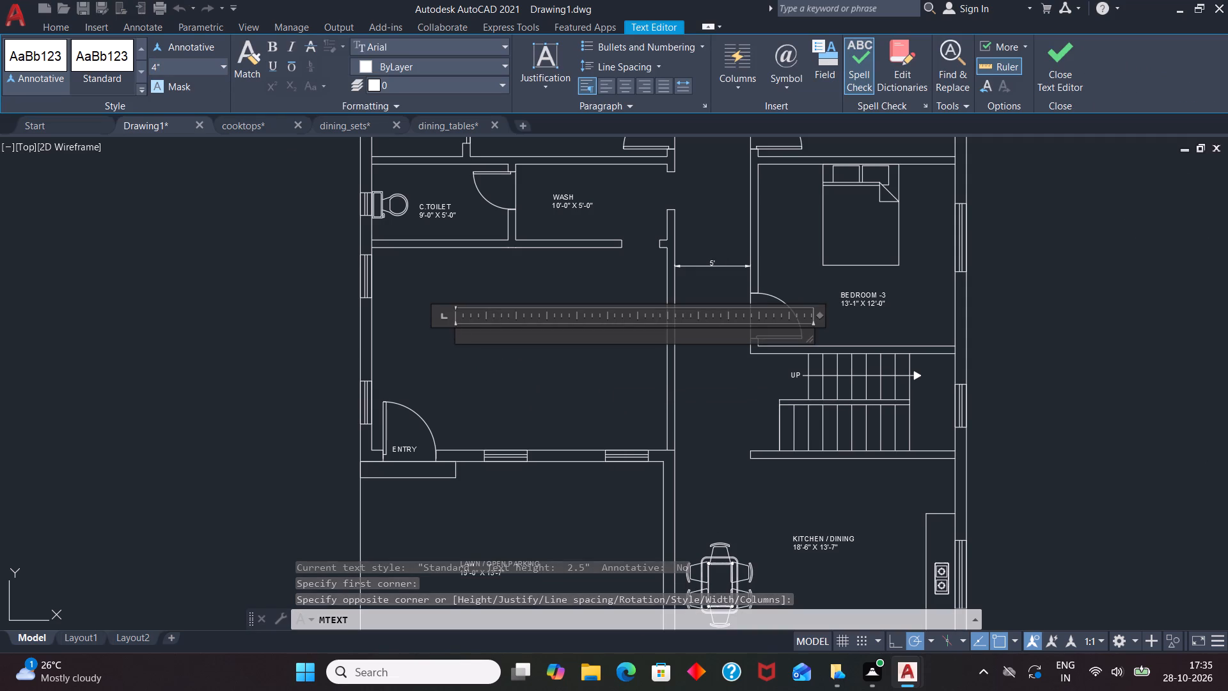
key(k)
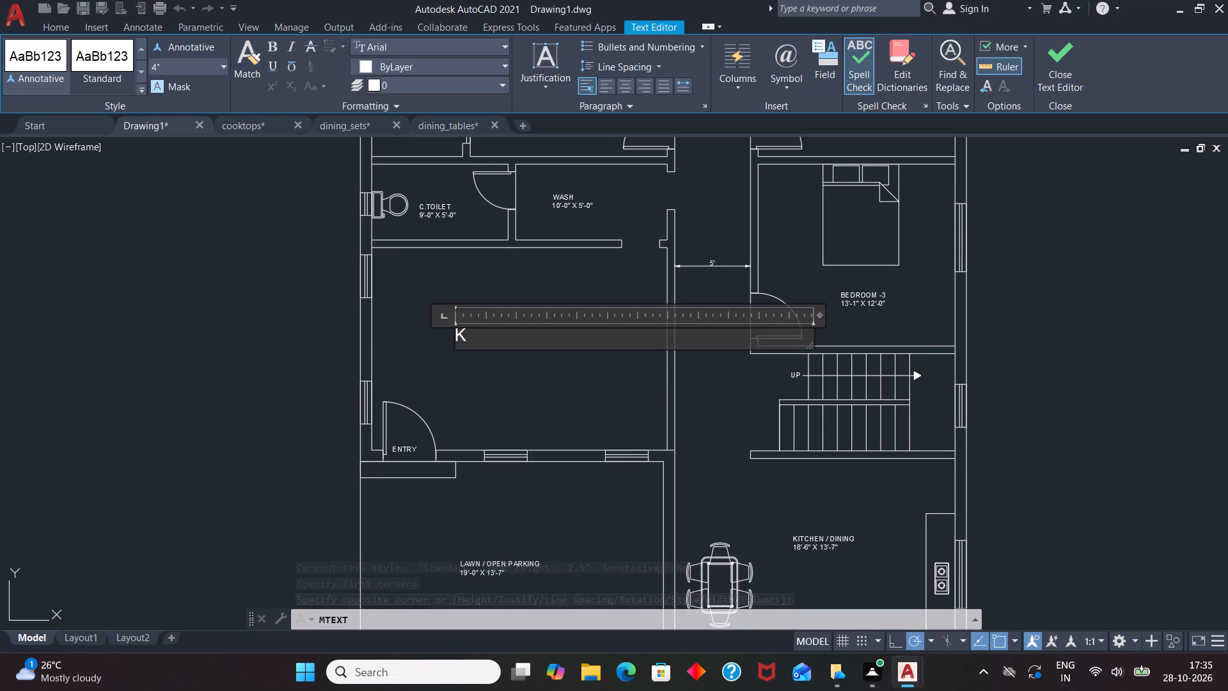
key(BackSpace)
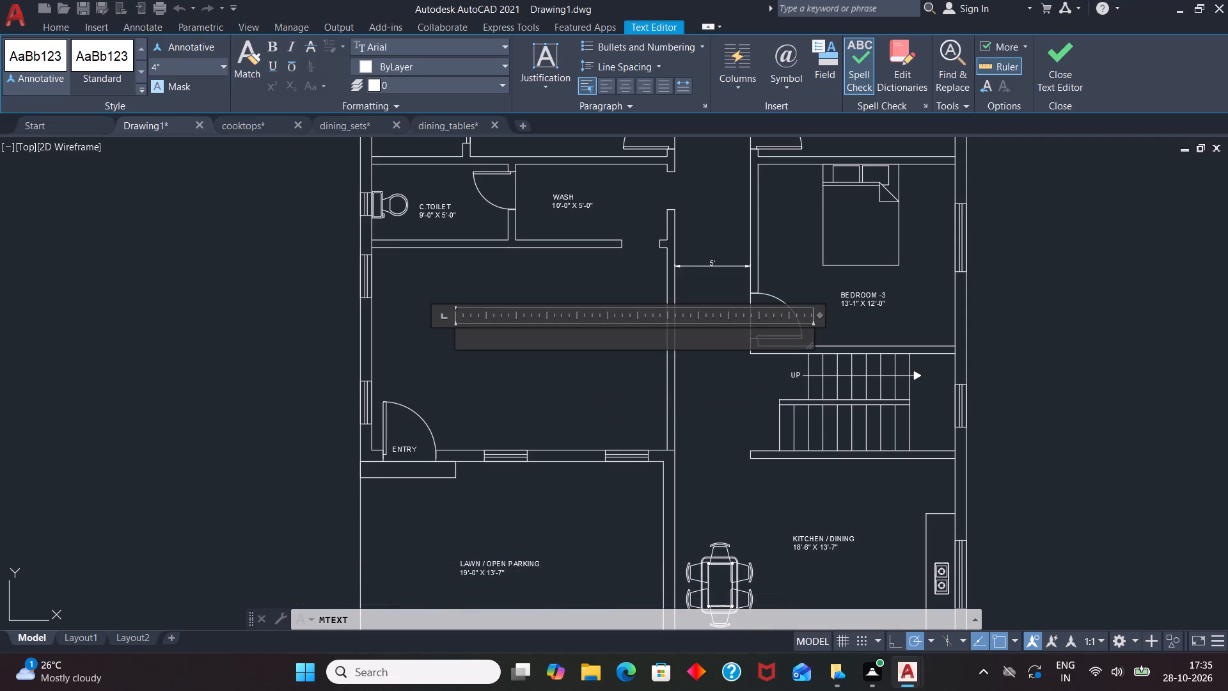
text(LIVING)
key(Return)
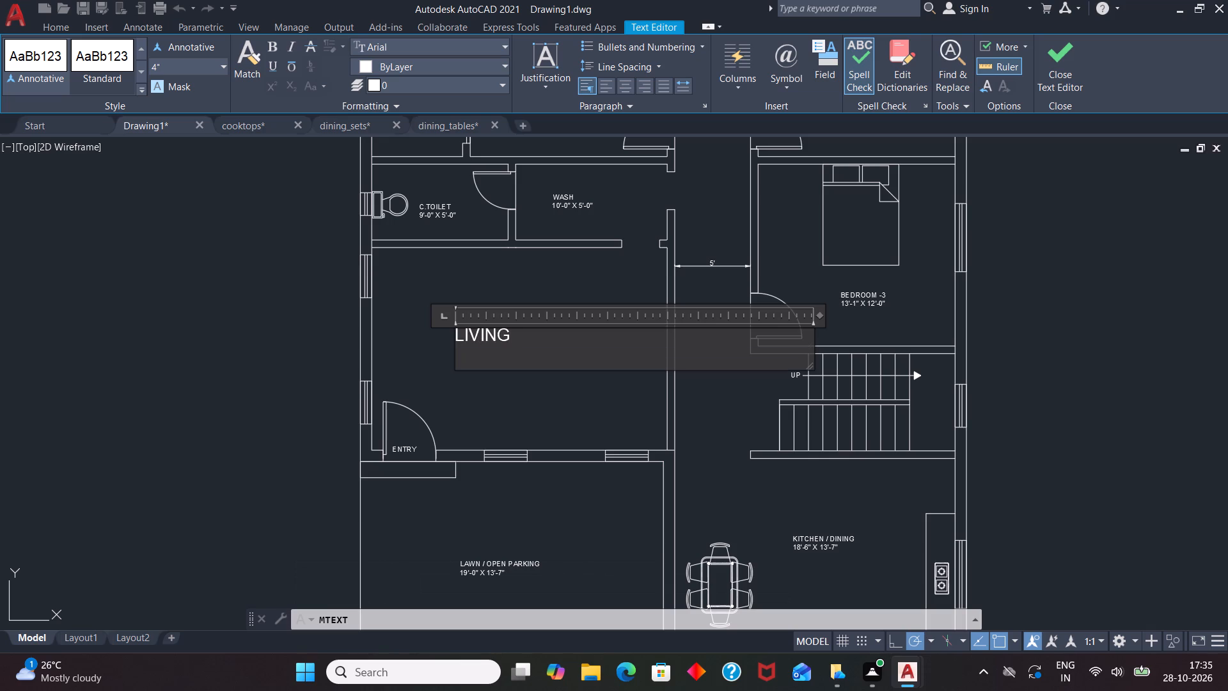
key(1)
text(9'-5" X)
key(space)
text(13'-6)
key(shift+quotedbl)
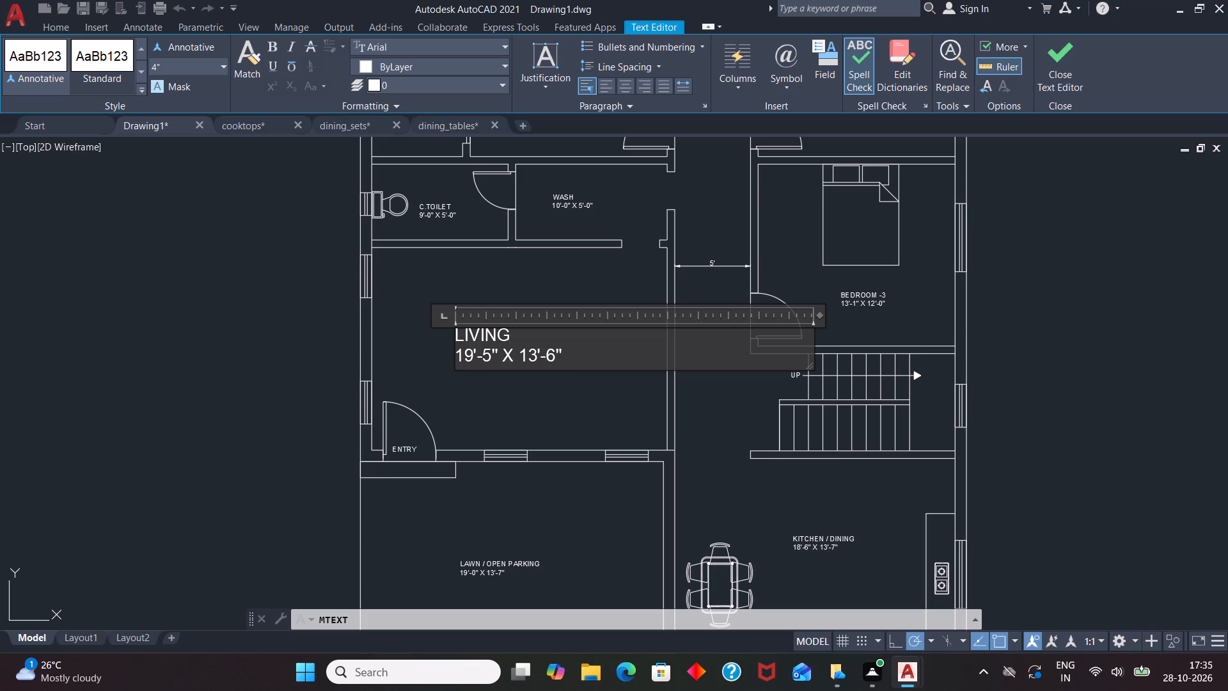
click(701, 420)
Add the underlined 5" high multiline text title "GROUND FLOOR PLAN" below the plan's south wall.
scroll(571, 292, down, 2)
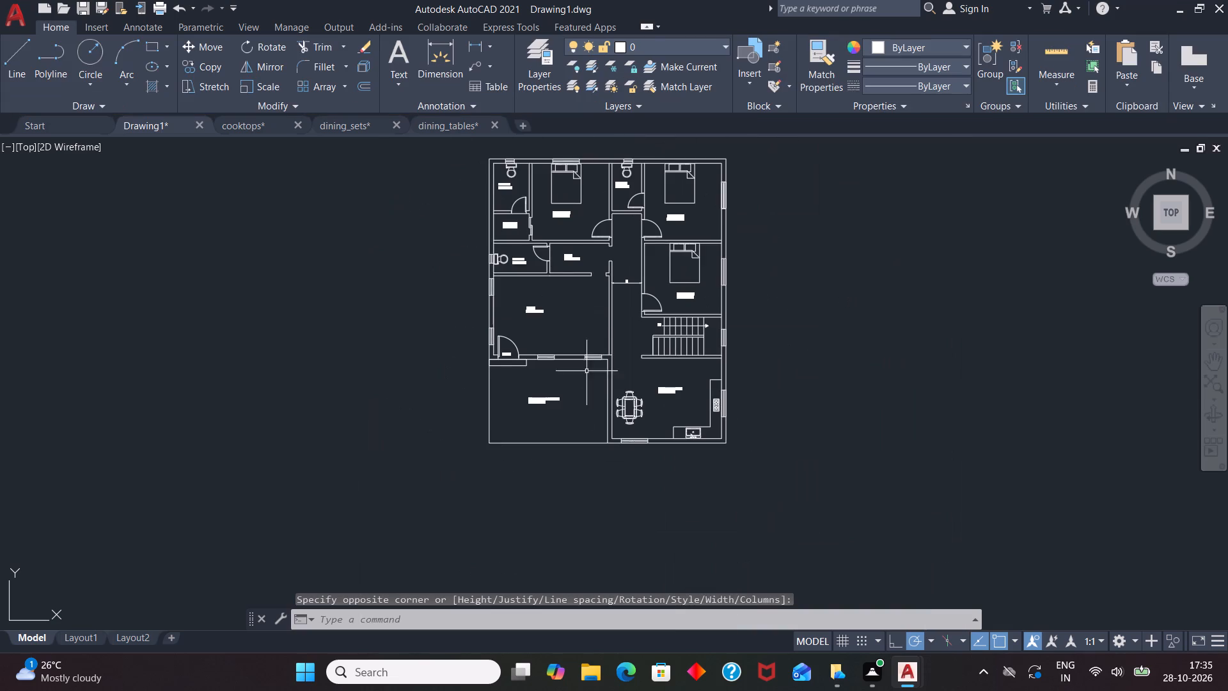
scroll(583, 480, up, 1)
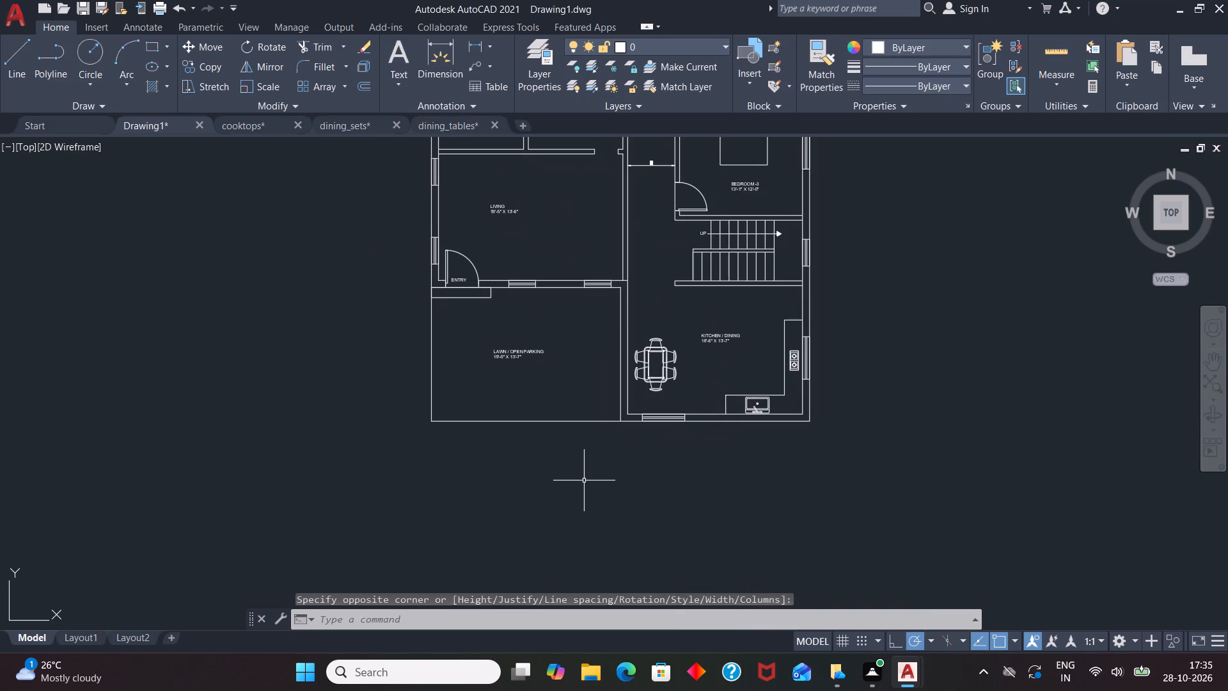
key(t)
key(Return)
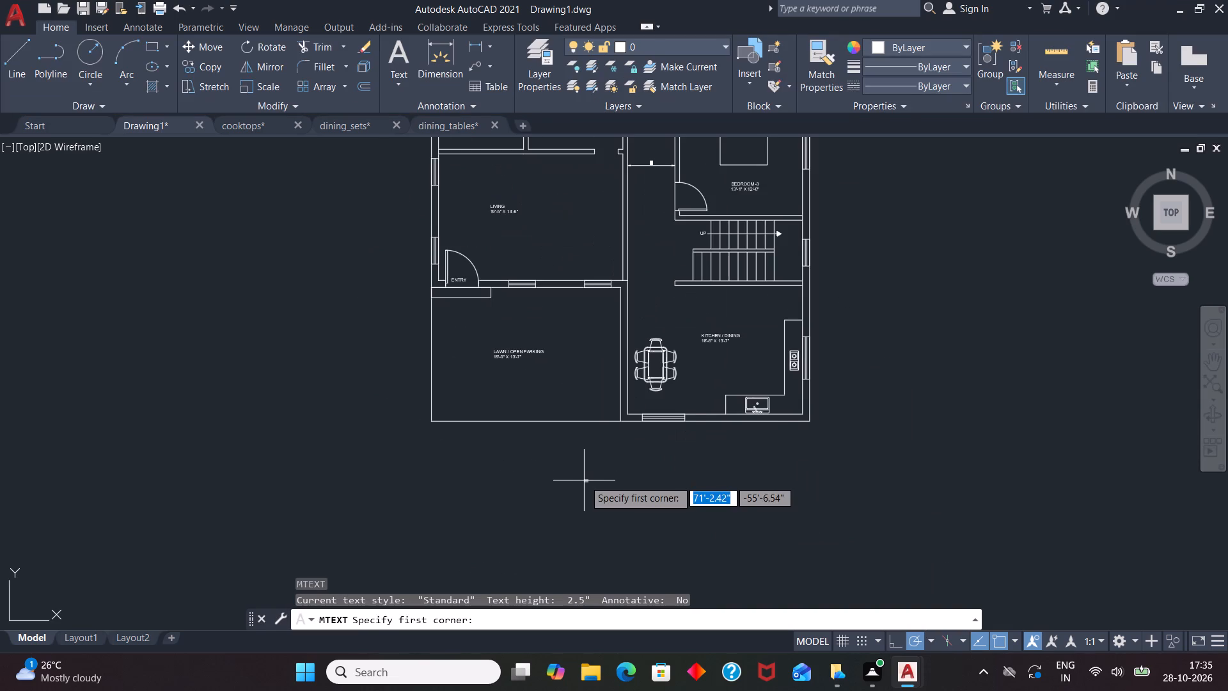
drag(549, 447, 555, 456)
click(726, 485)
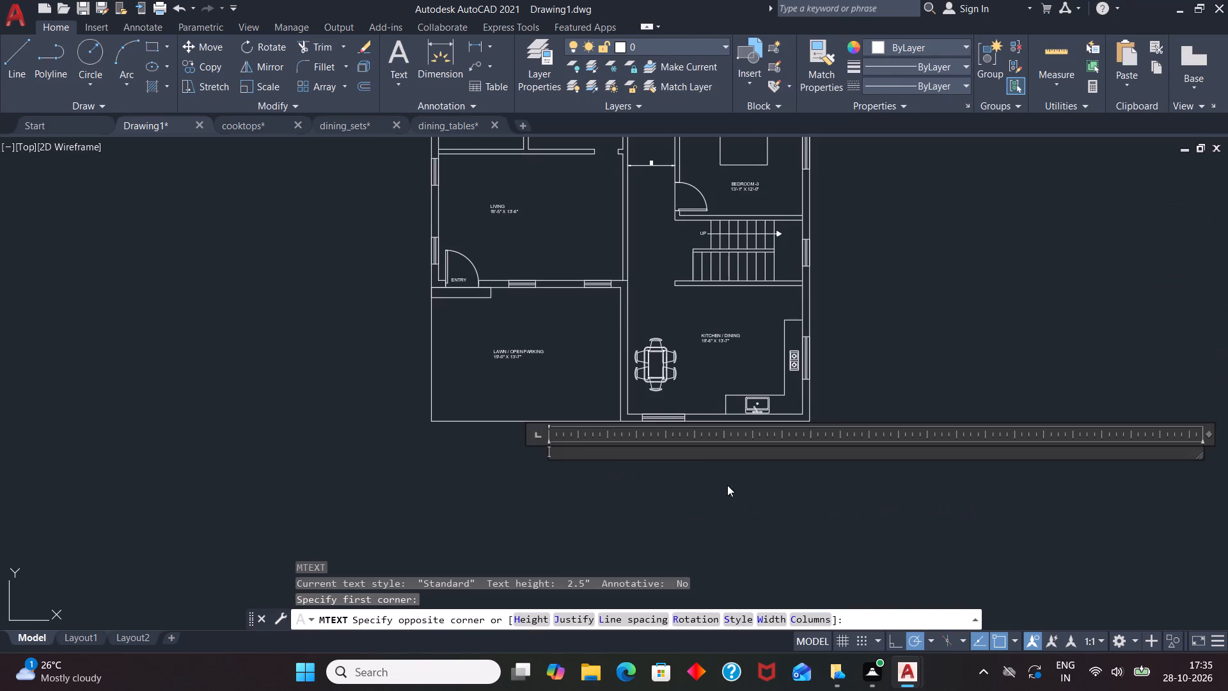
click(191, 67)
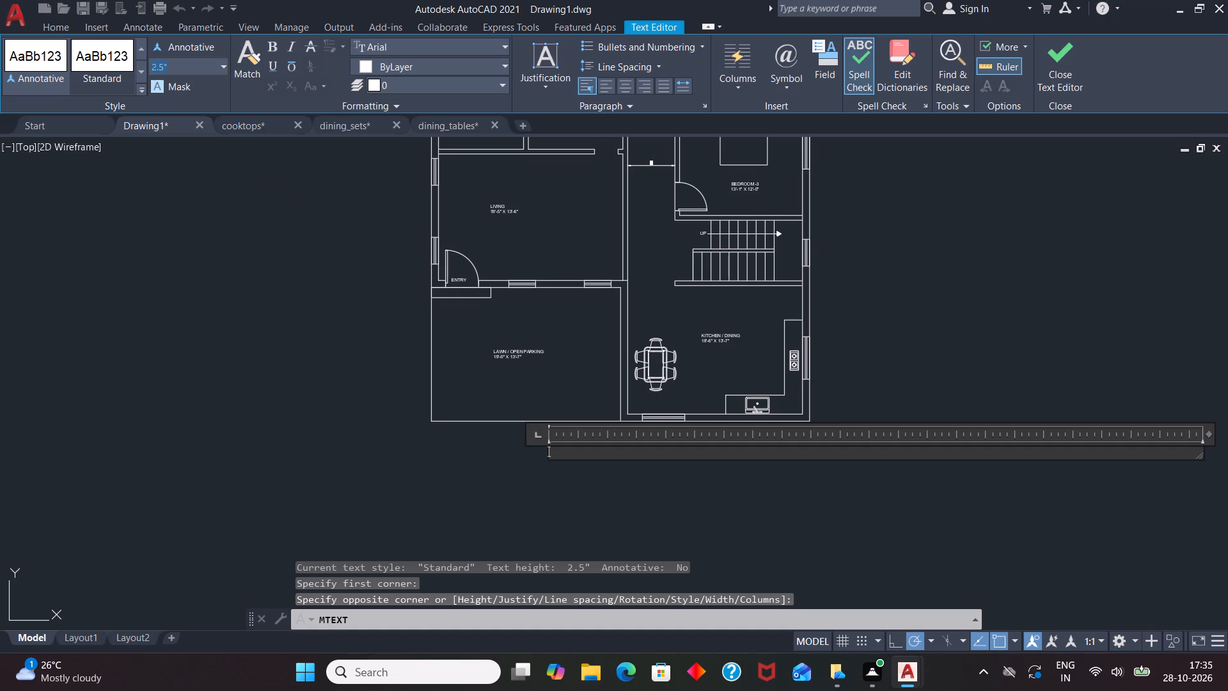
key(BackSpace)
key(5)
key(Return)
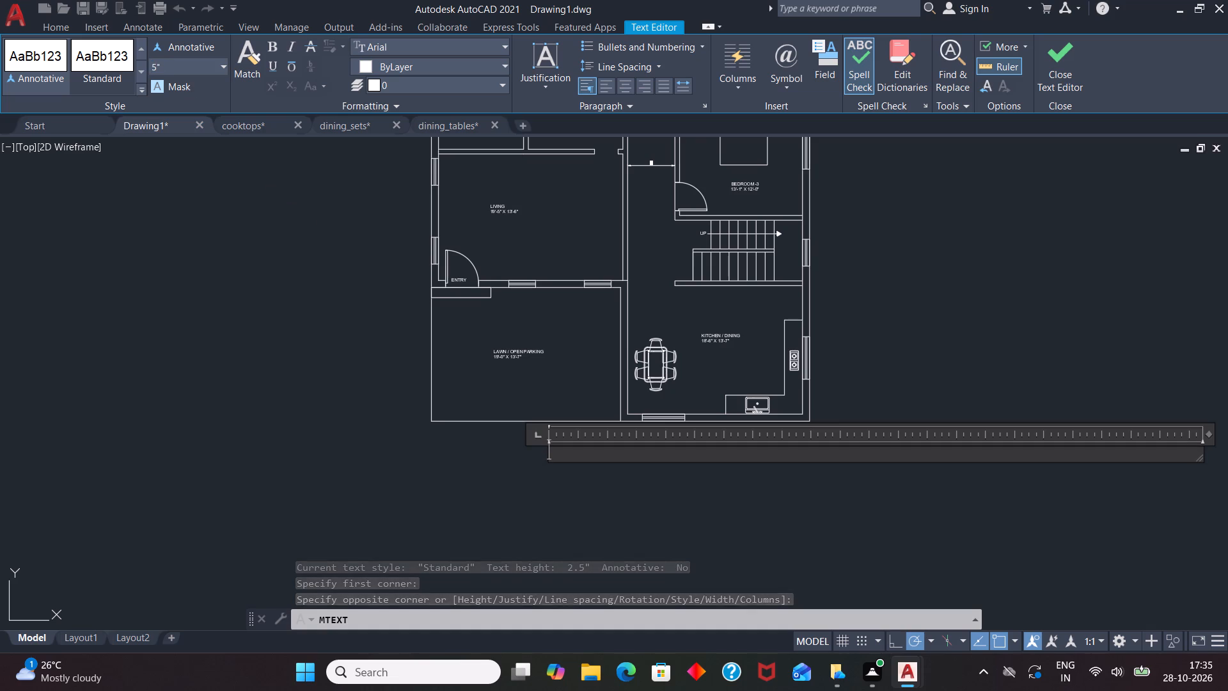
click(276, 63)
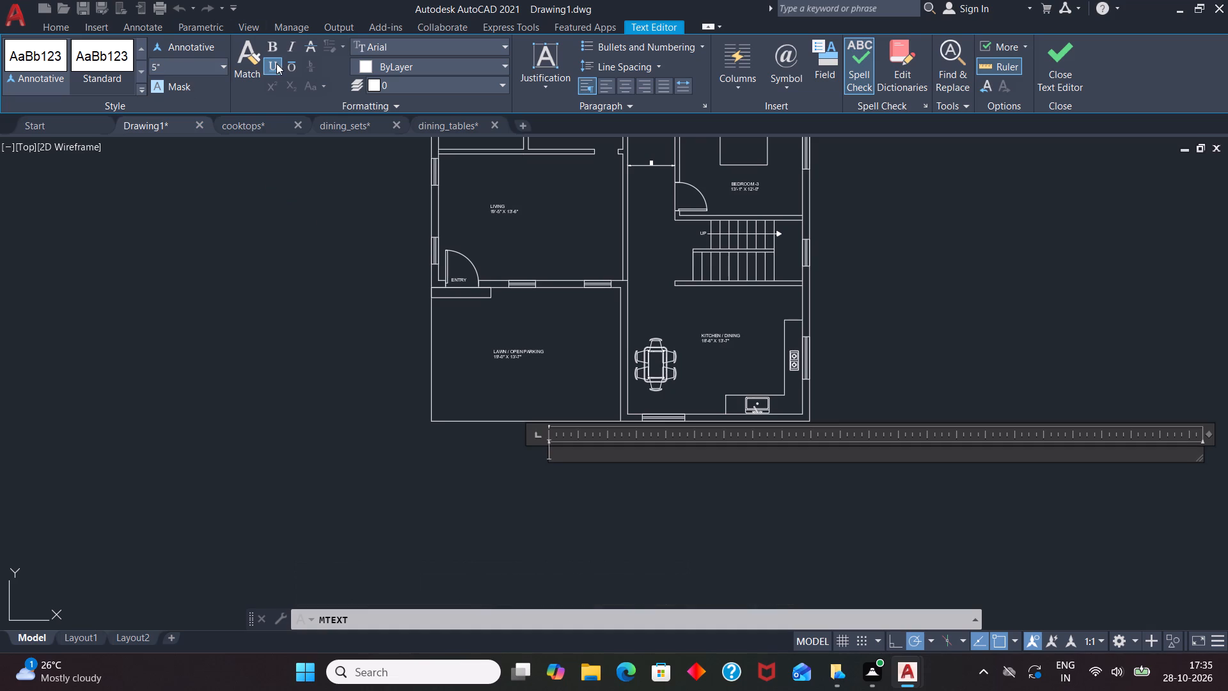
text(GROUND FLOOR PLAN)
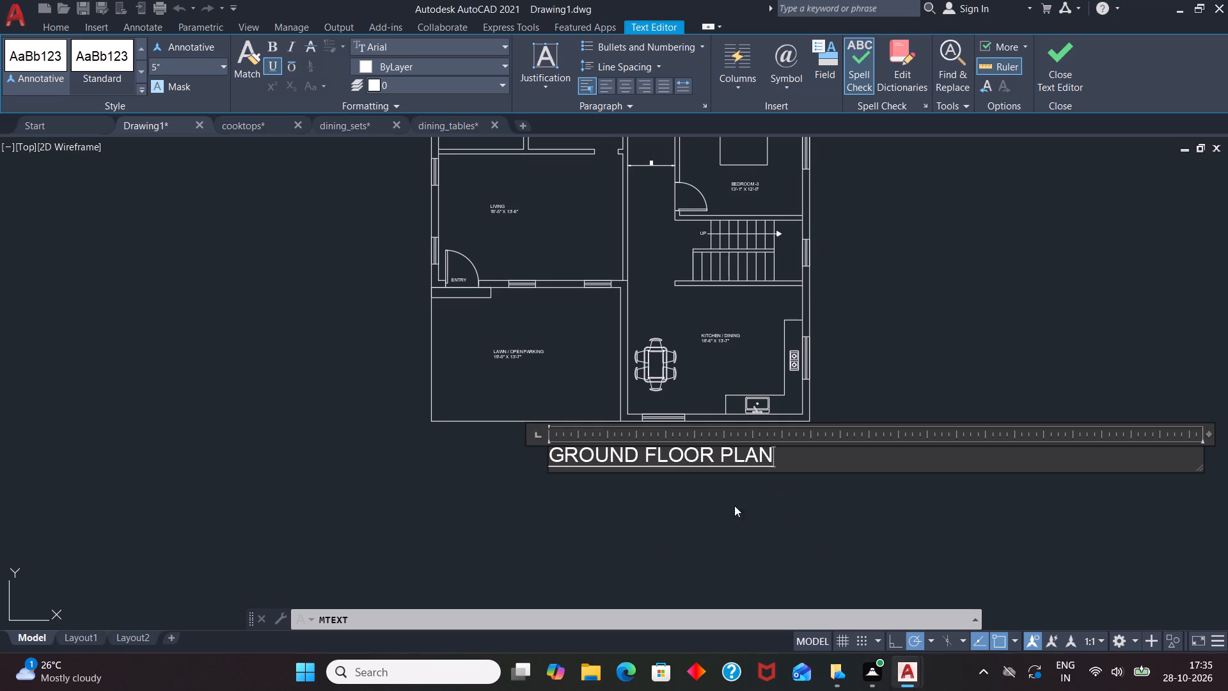
click(729, 527)
Move the GROUND FLOOR PLAN title east so it starts below the wall between the lawn and the kitchen.
scroll(622, 464, up, 2)
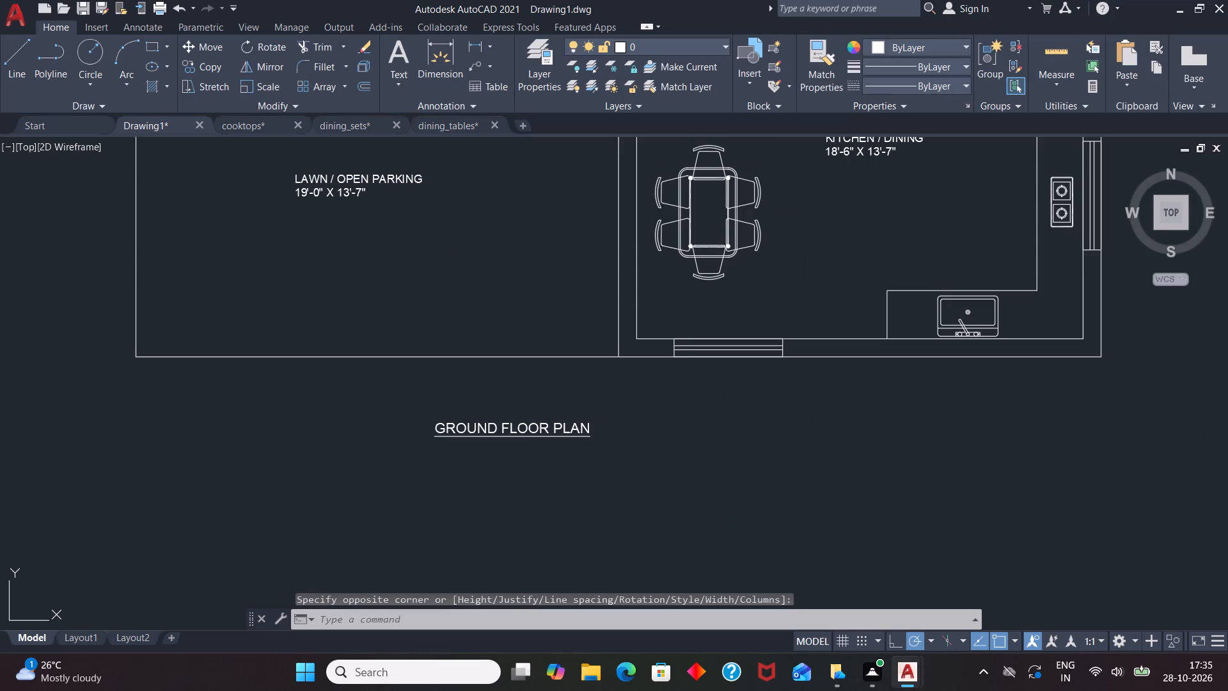
click(488, 428)
click(436, 424)
scroll(634, 428, up, 3)
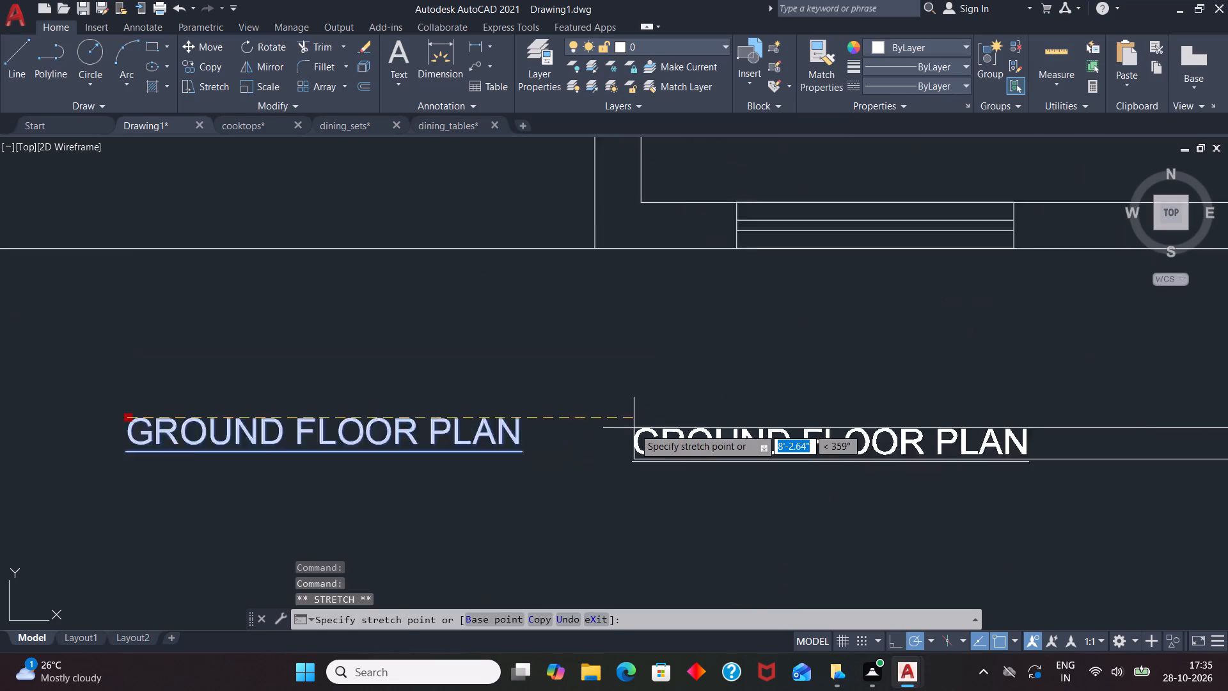
click(569, 398)
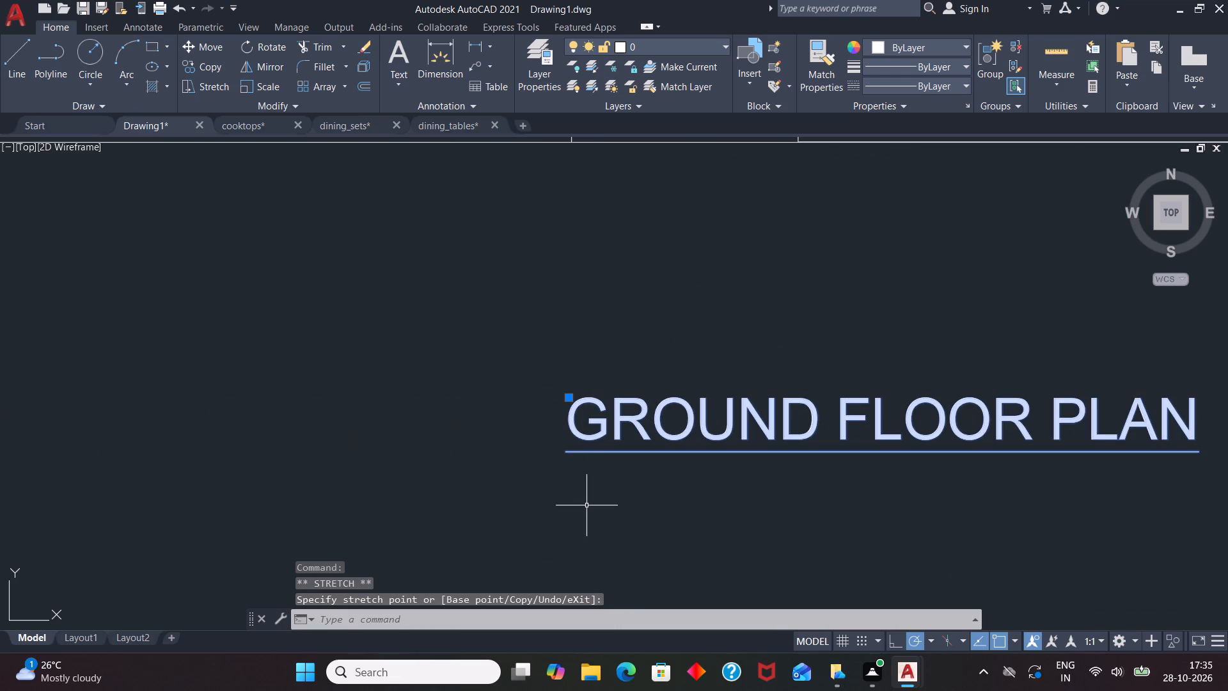
key(Escape)
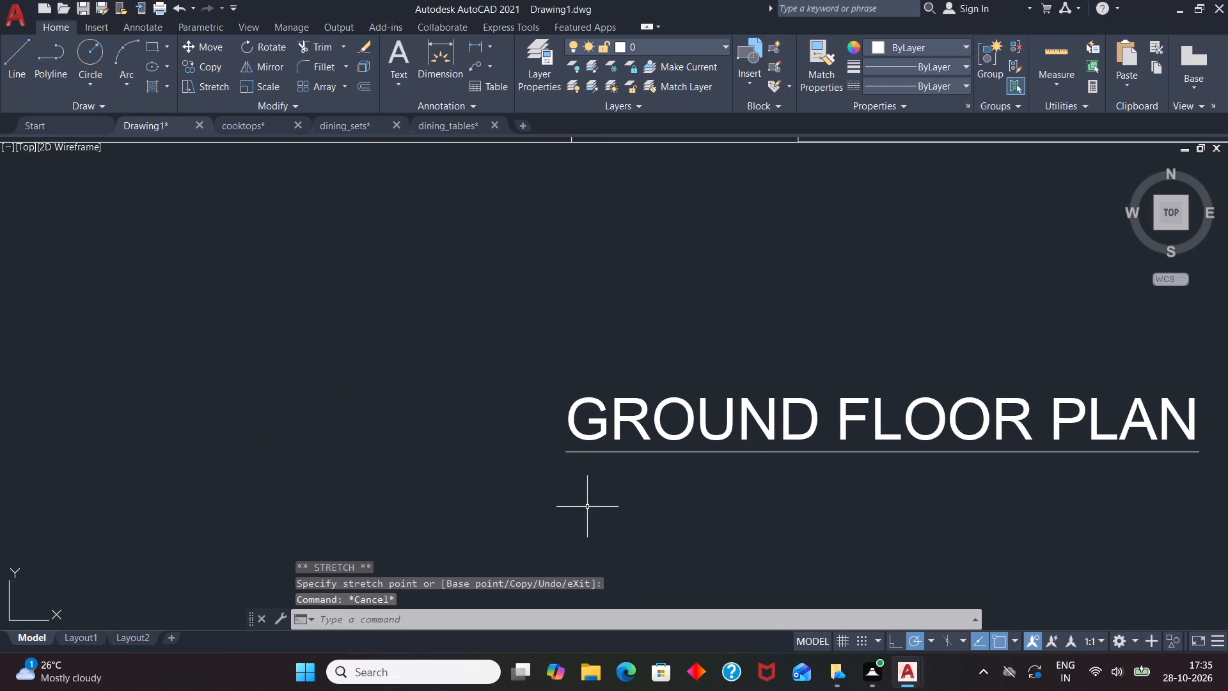
Move the GROUND FLOOR PLAN title slightly northeast, starting about level with the kitchen's inner west wall face.
scroll(735, 75, down, 2)
scroll(708, 409, down, 2)
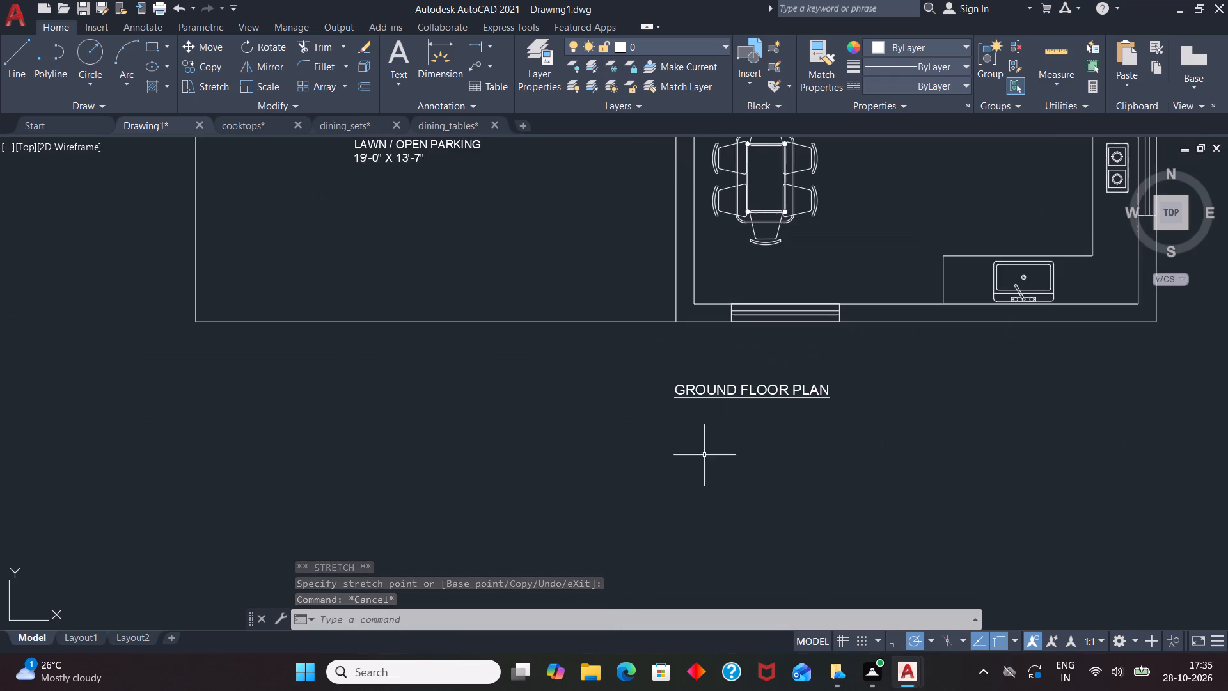
click(752, 392)
scroll(734, 386, up, 2)
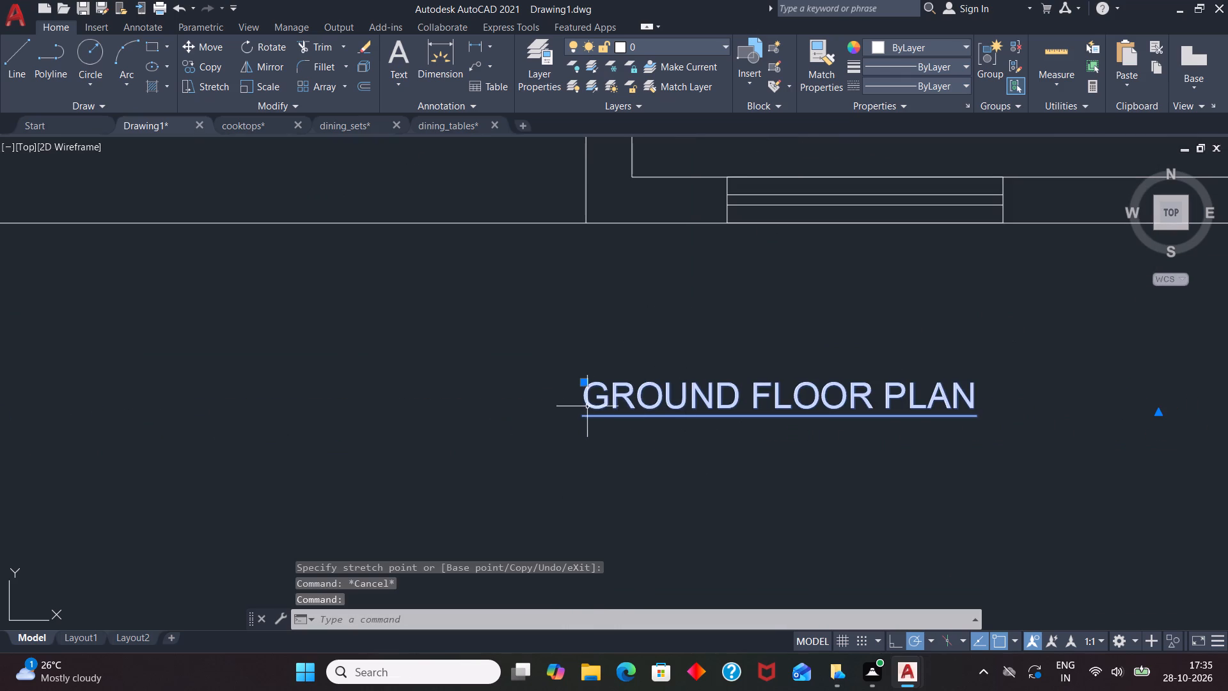
click(583, 383)
click(632, 348)
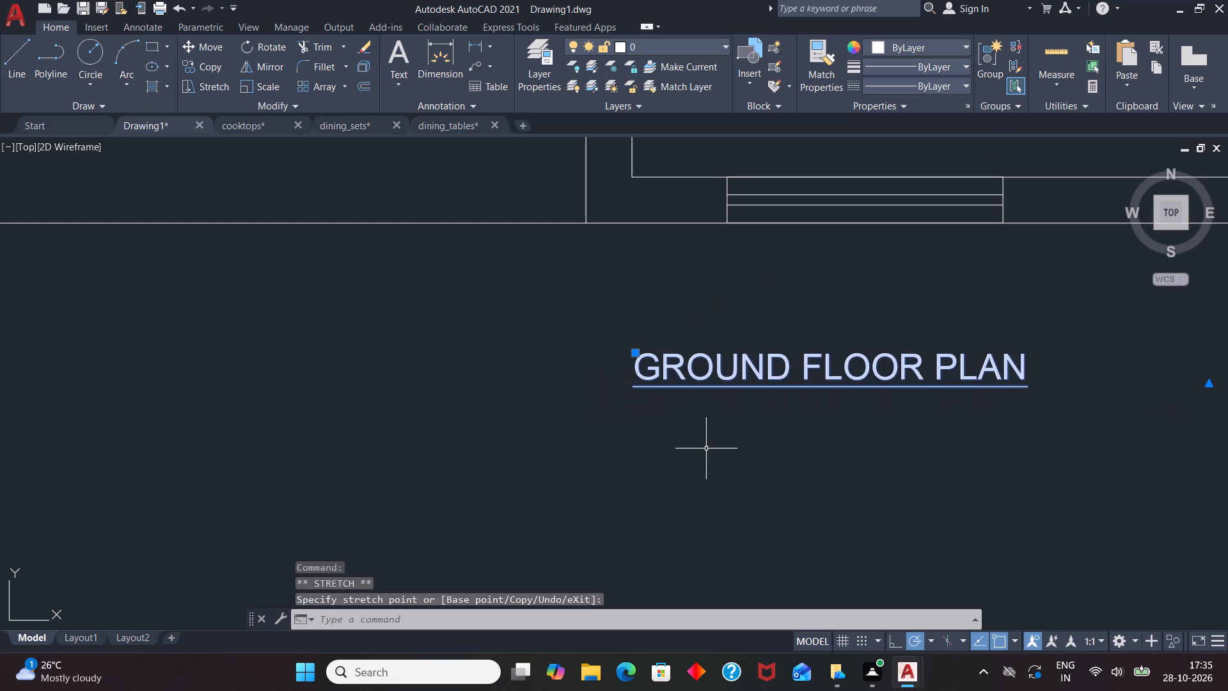
key(Escape)
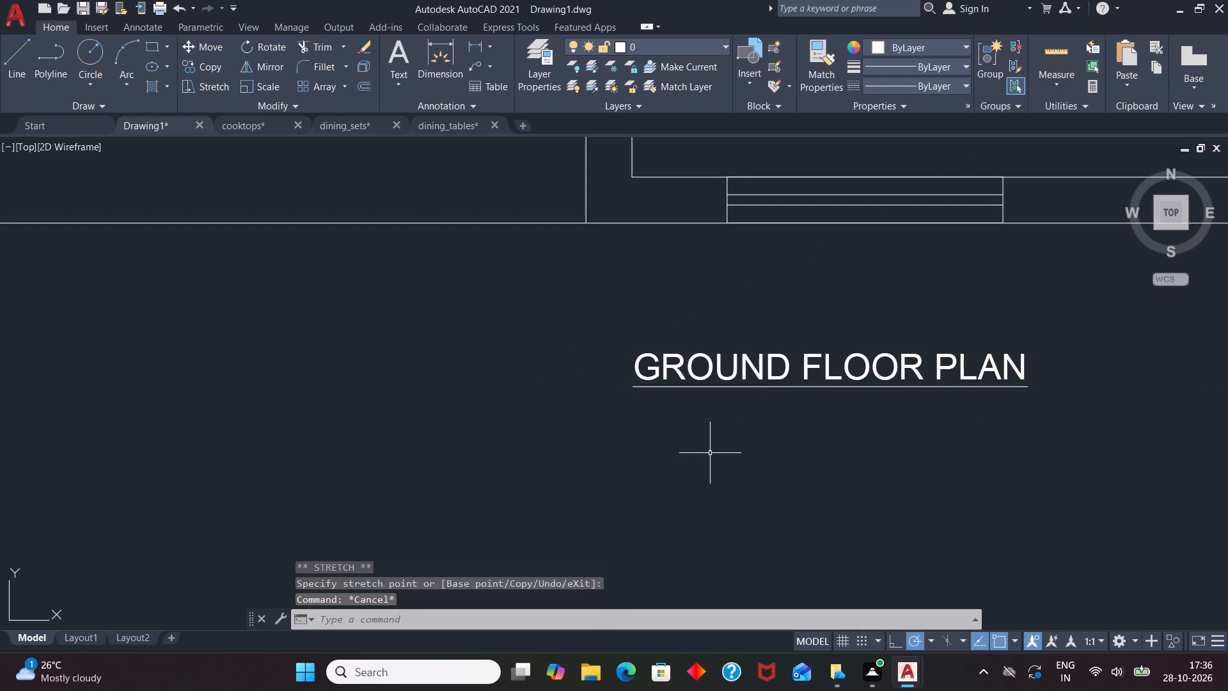
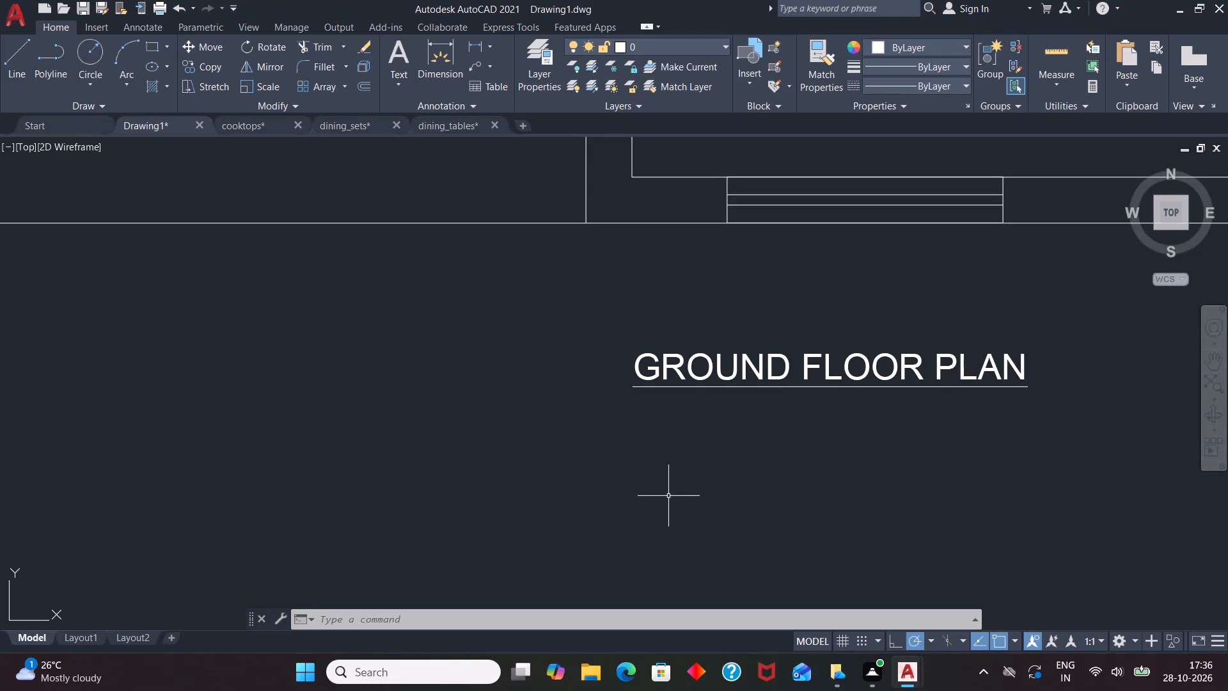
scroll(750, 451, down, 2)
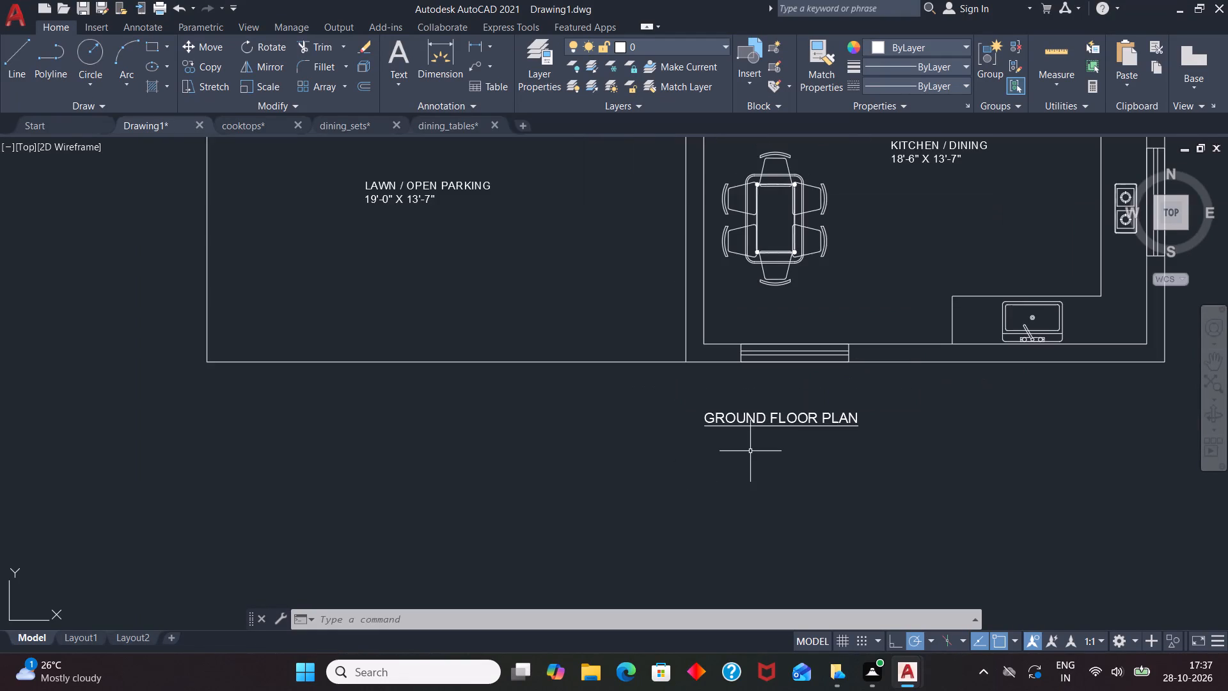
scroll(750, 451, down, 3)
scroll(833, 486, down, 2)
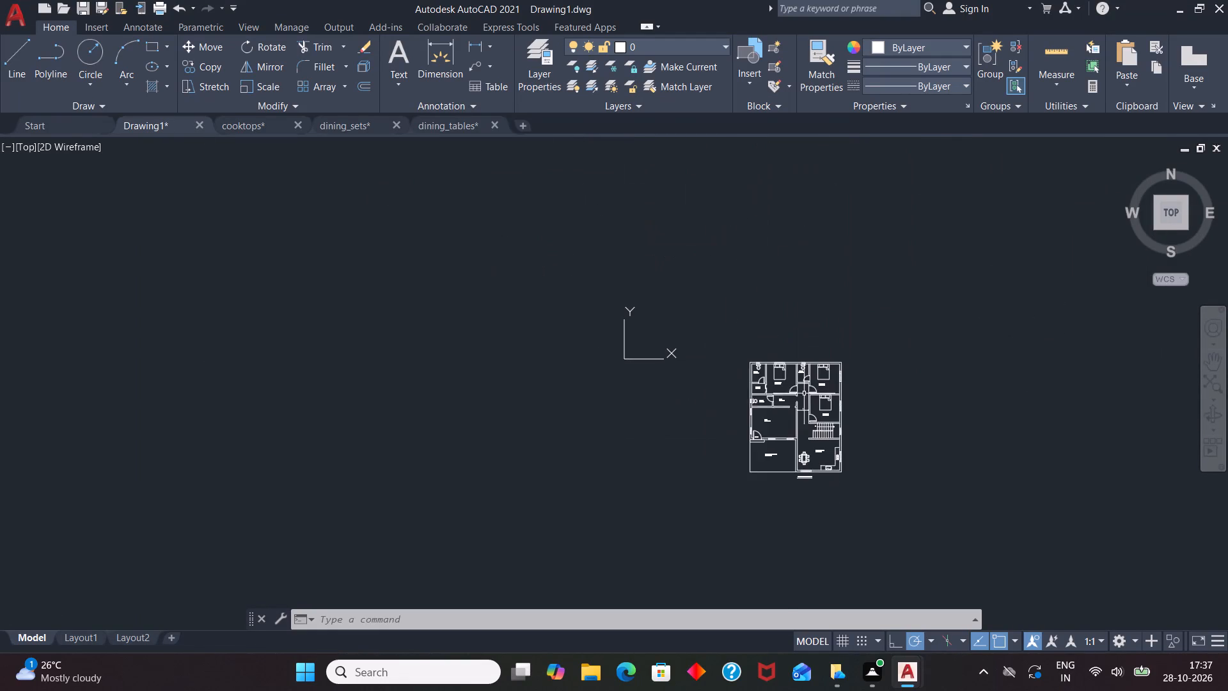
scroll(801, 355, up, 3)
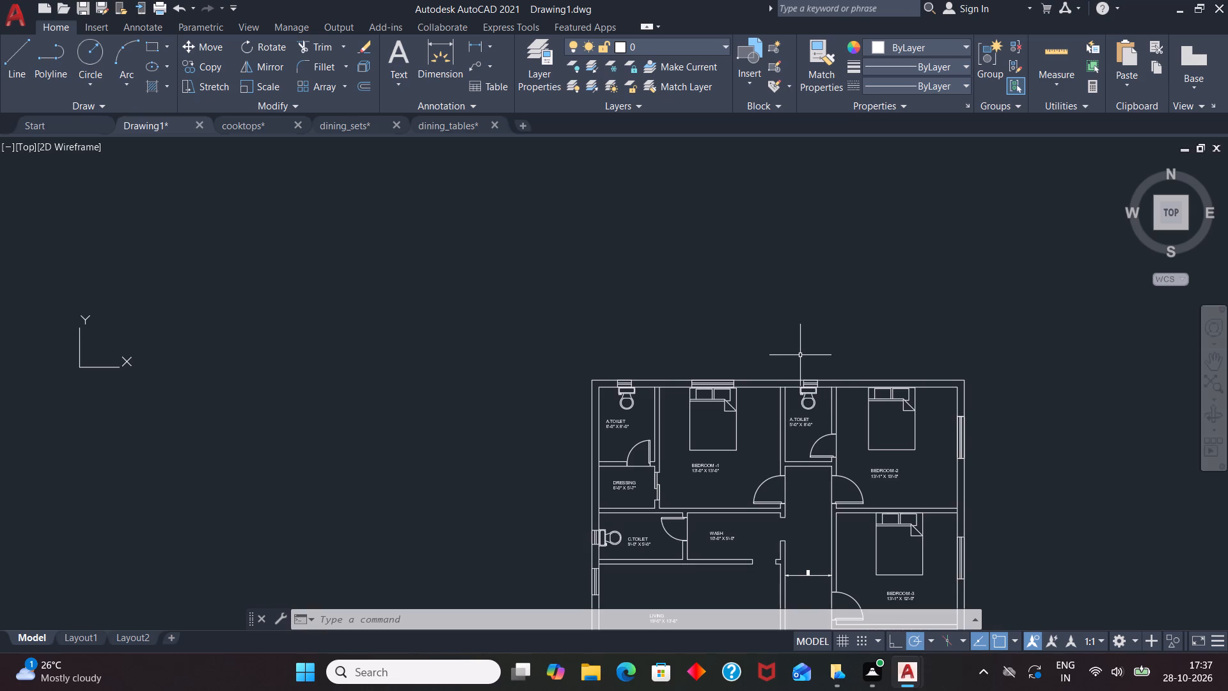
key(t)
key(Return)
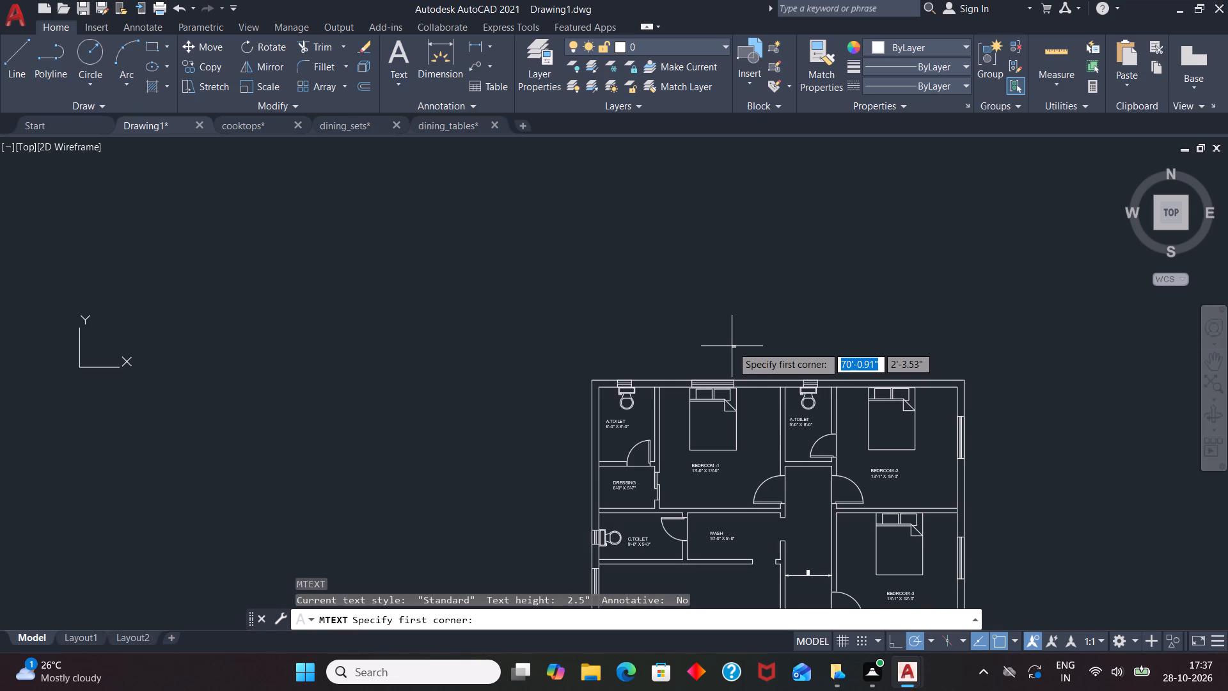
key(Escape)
Add a linear dimension for the floor plan's overall width, placed just above the north exterior wall.
text(DLI)
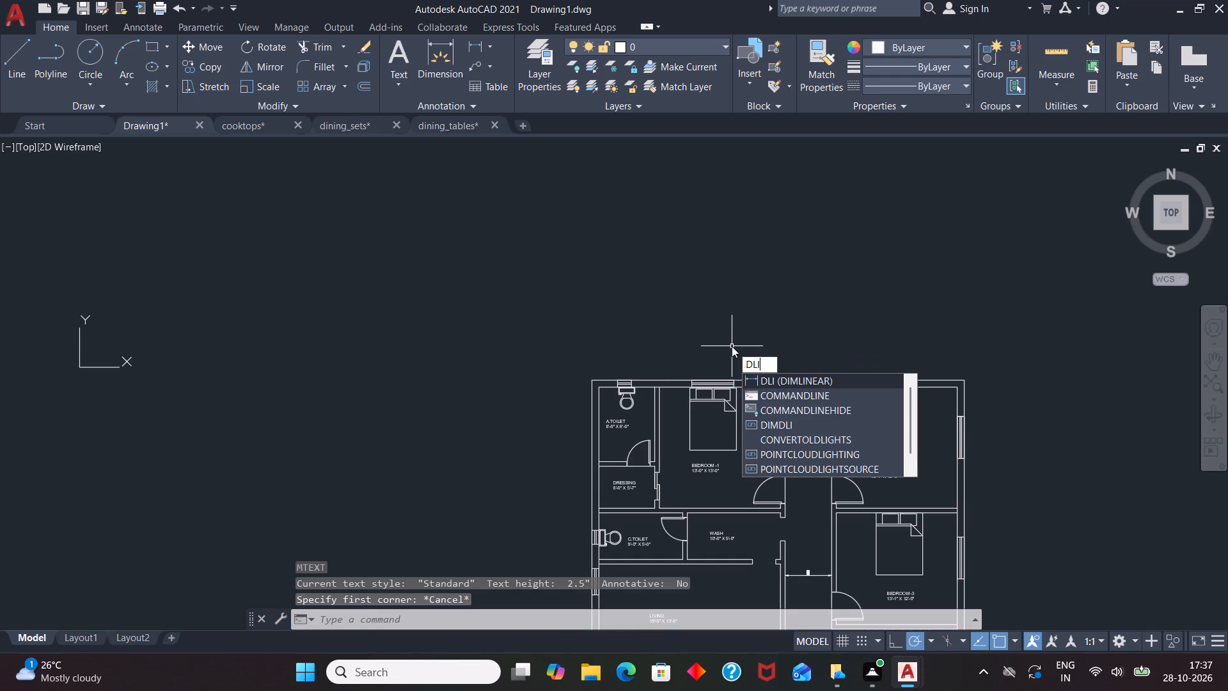
key(Return)
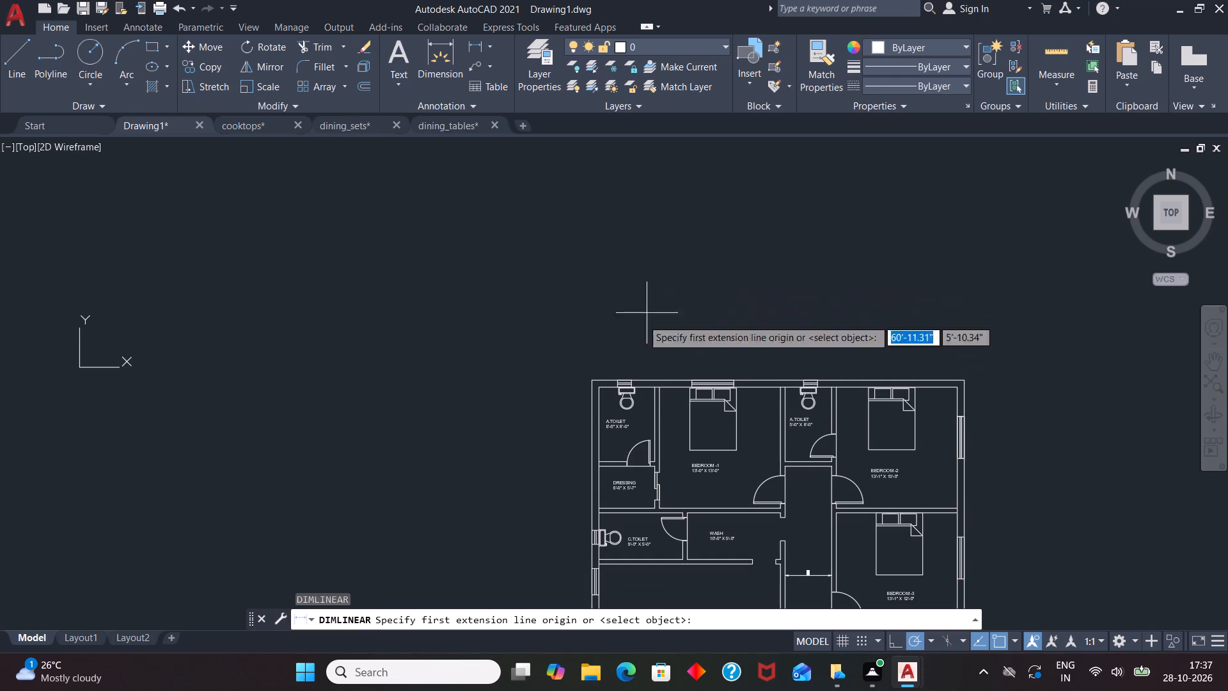
click(588, 383)
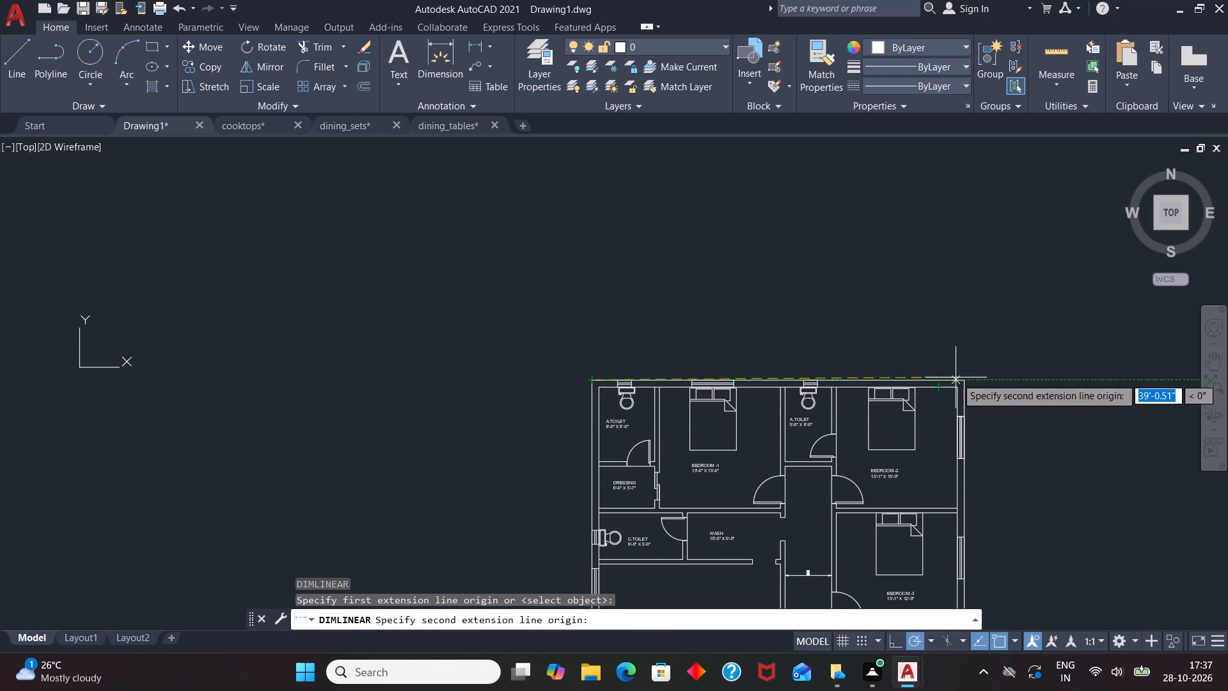
click(961, 377)
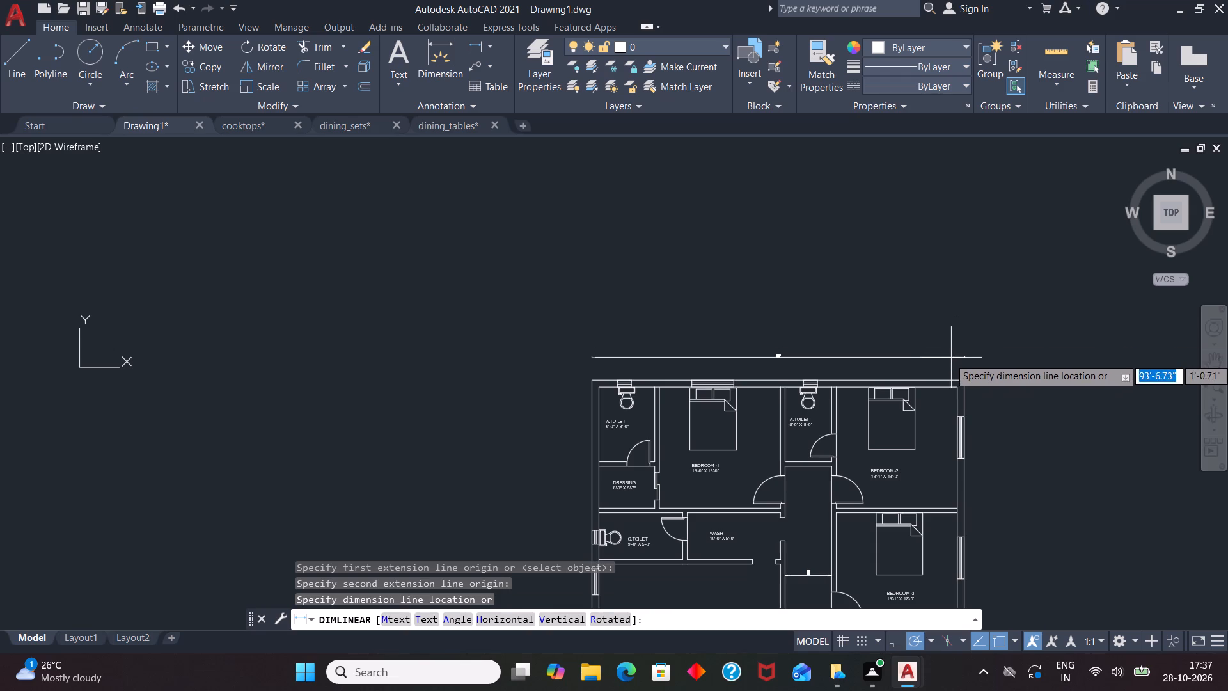
click(949, 361)
Add a vertical linear dimension for the floor plan's overall depth, placed just outside the east exterior wall.
scroll(815, 345, up, 2)
scroll(716, 257, down, 4)
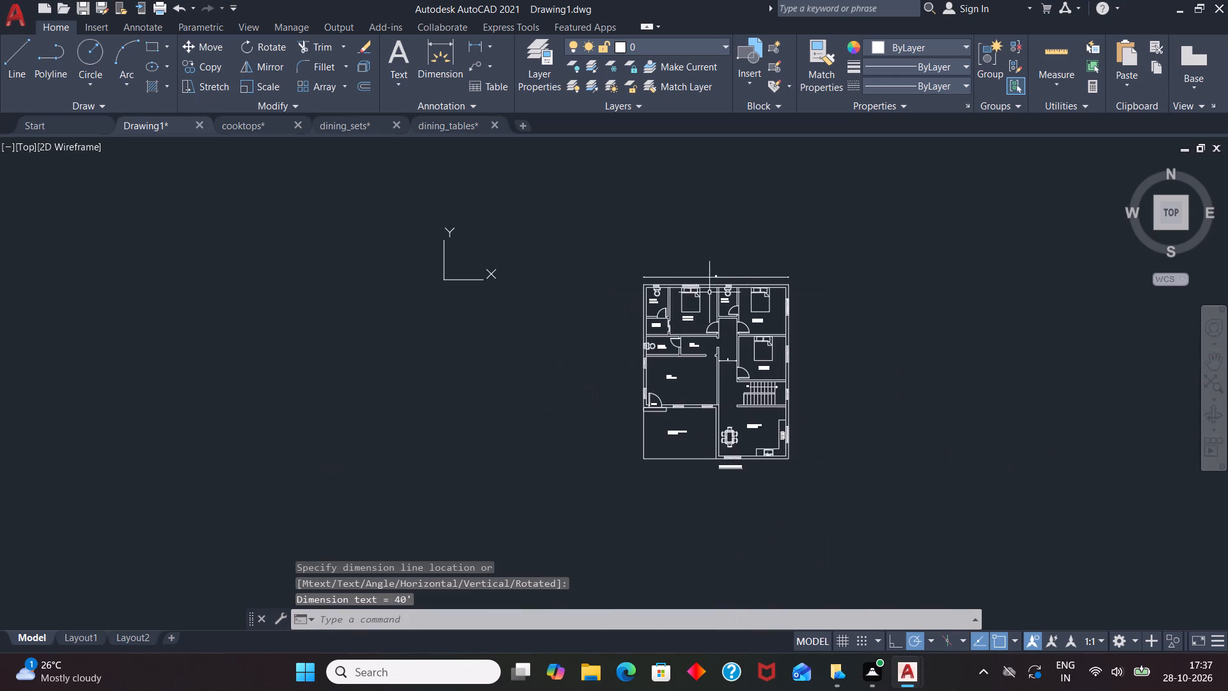
scroll(711, 293, up, 2)
scroll(632, 278, down, 2)
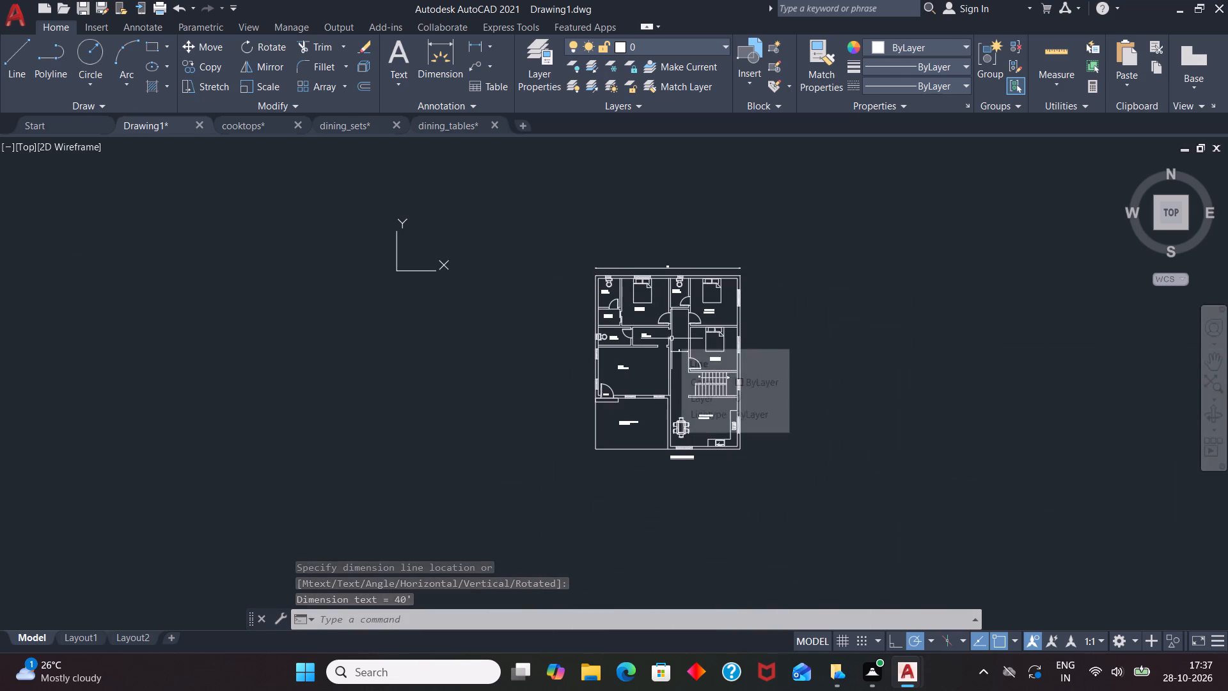
text(DLI)
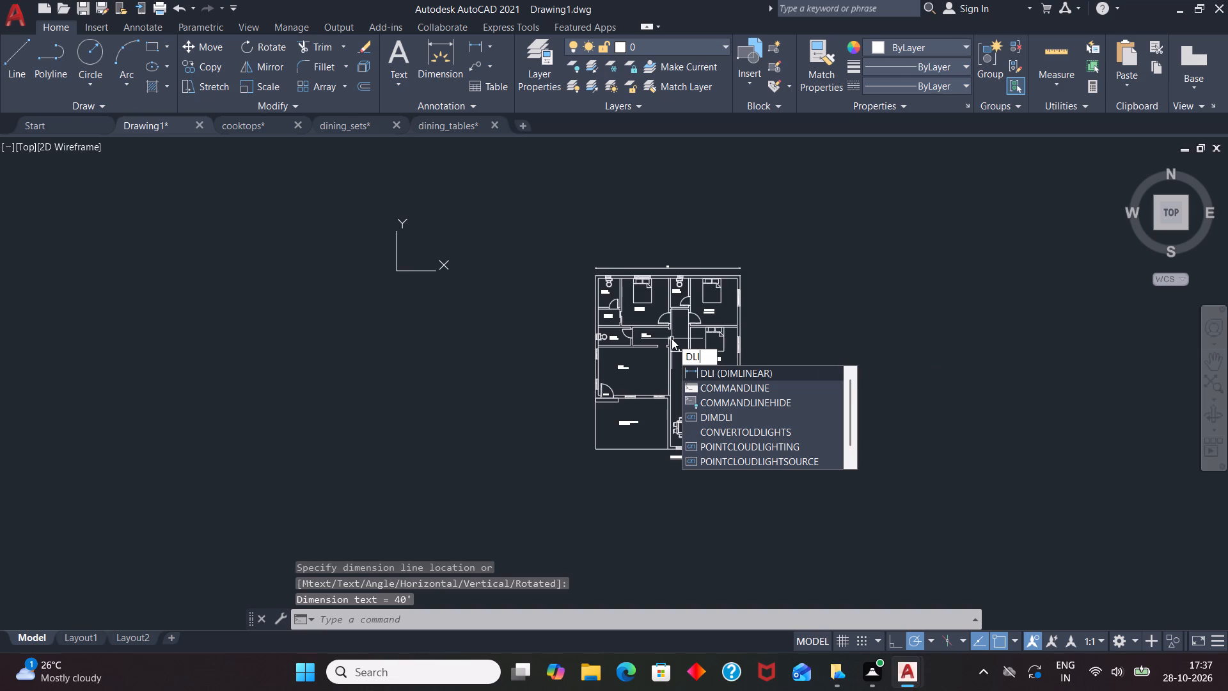
key(Return)
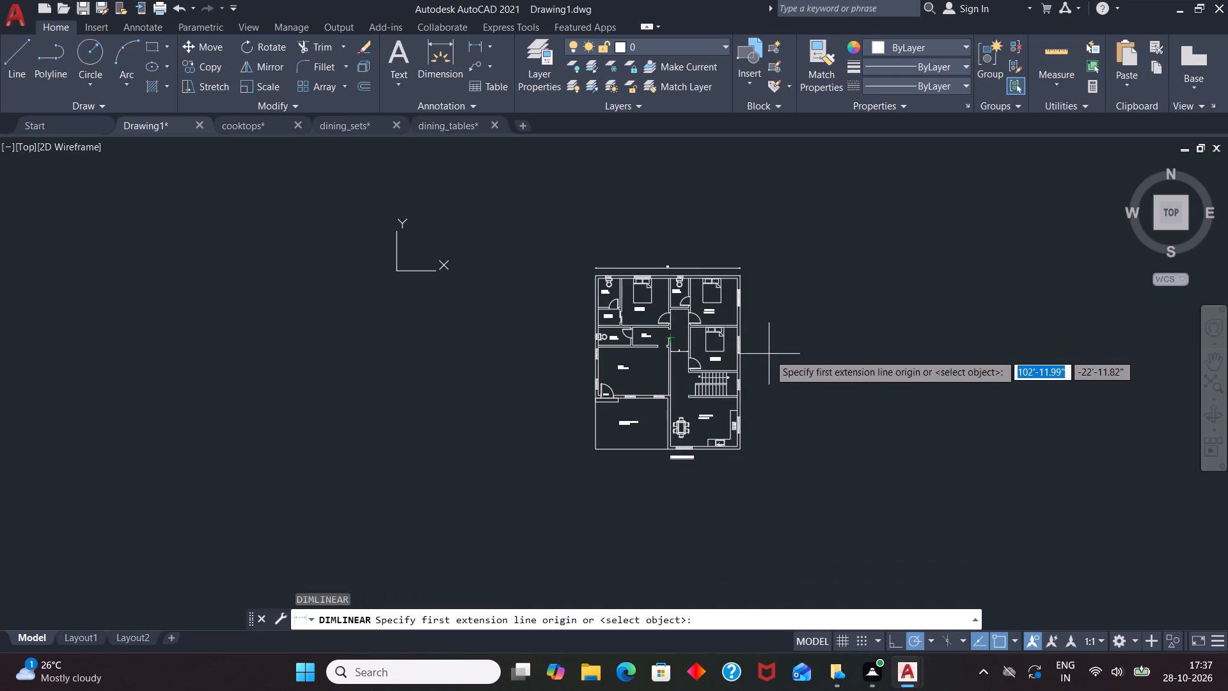
scroll(757, 290, up, 3)
click(688, 236)
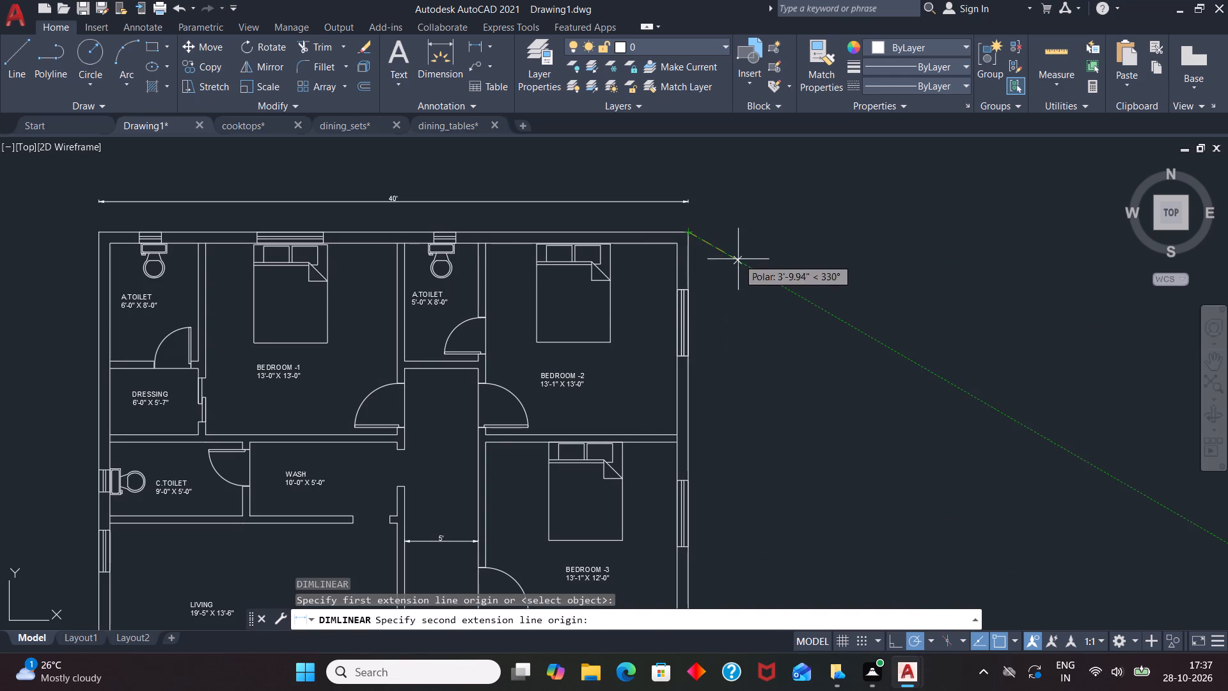
scroll(739, 270, down, 4)
scroll(739, 347, up, 4)
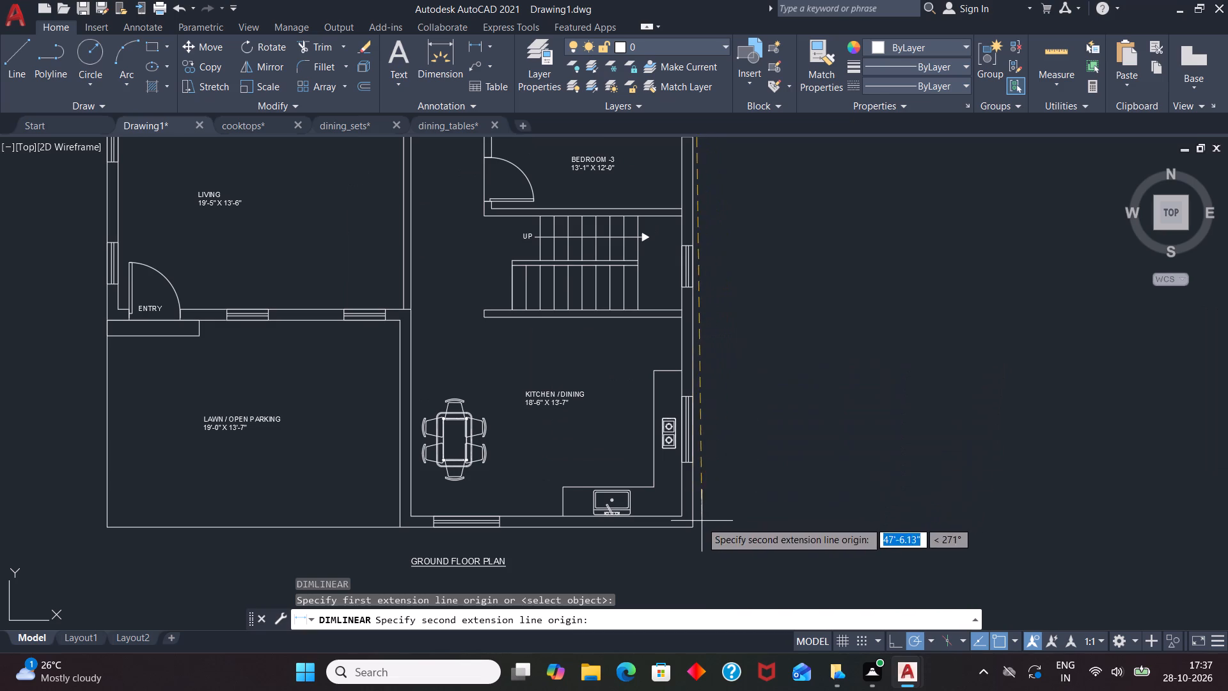
click(696, 528)
click(725, 529)
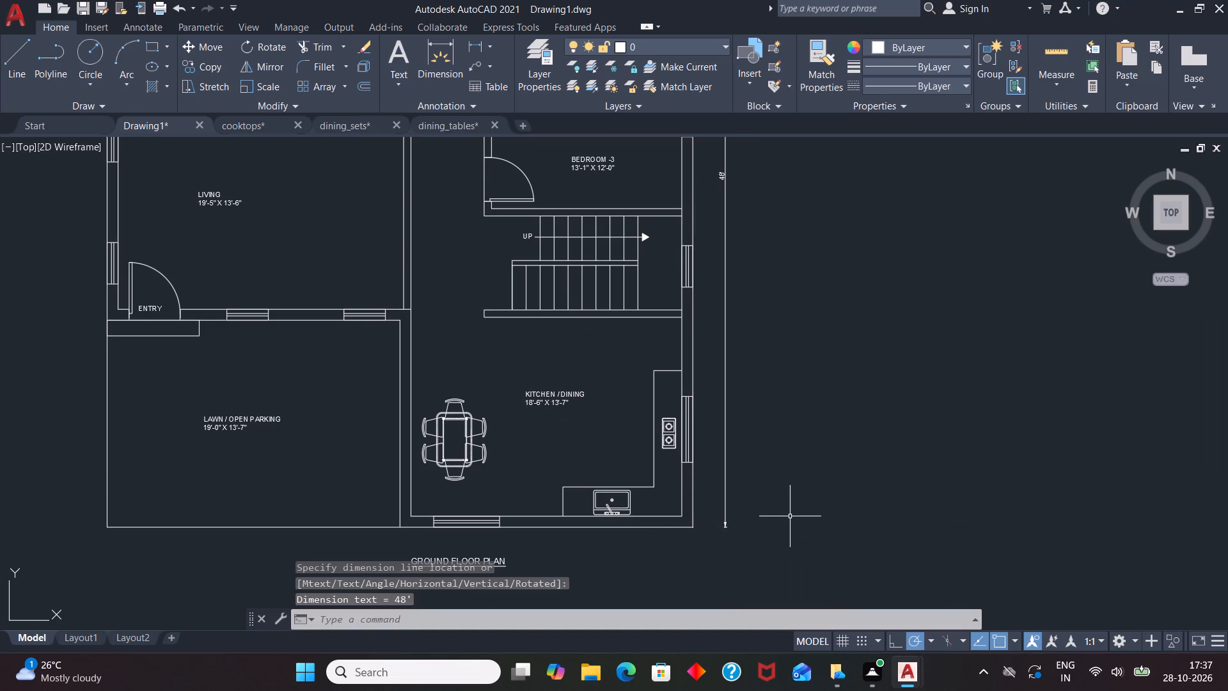
Change the colour of all thirteen windows in the ground floor plan's walls to Magenta, leaving nothing selected.
scroll(782, 551, down, 2)
scroll(734, 447, up, 2)
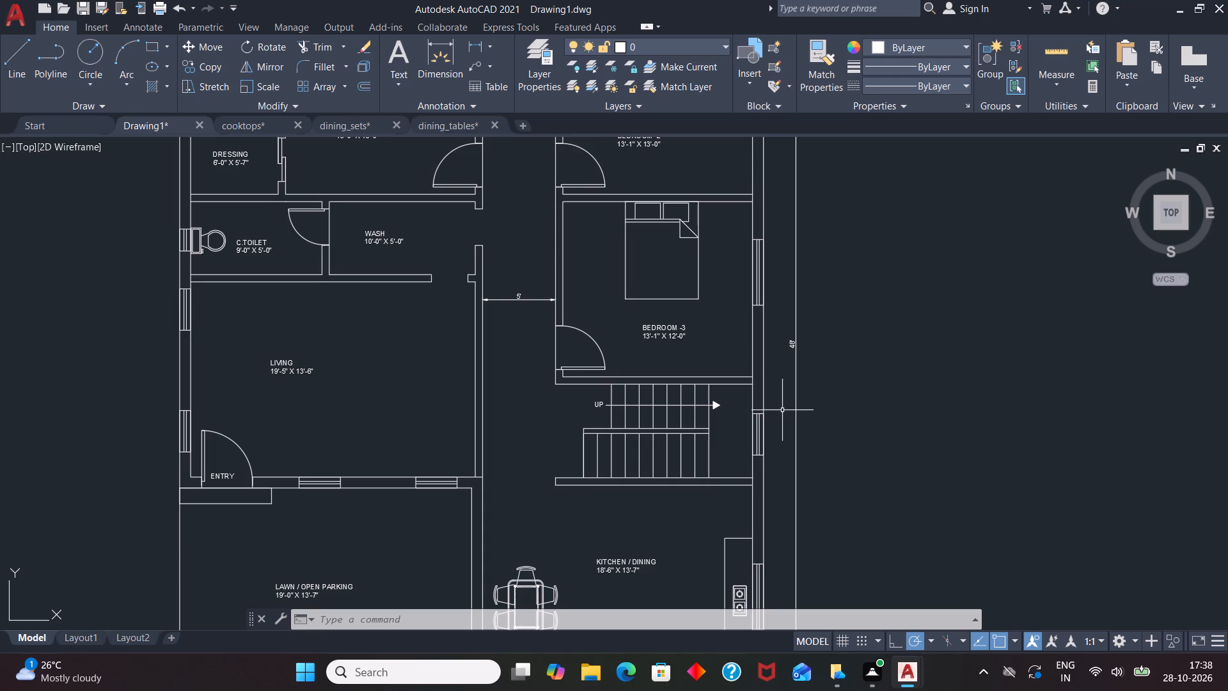
scroll(851, 418, down, 2)
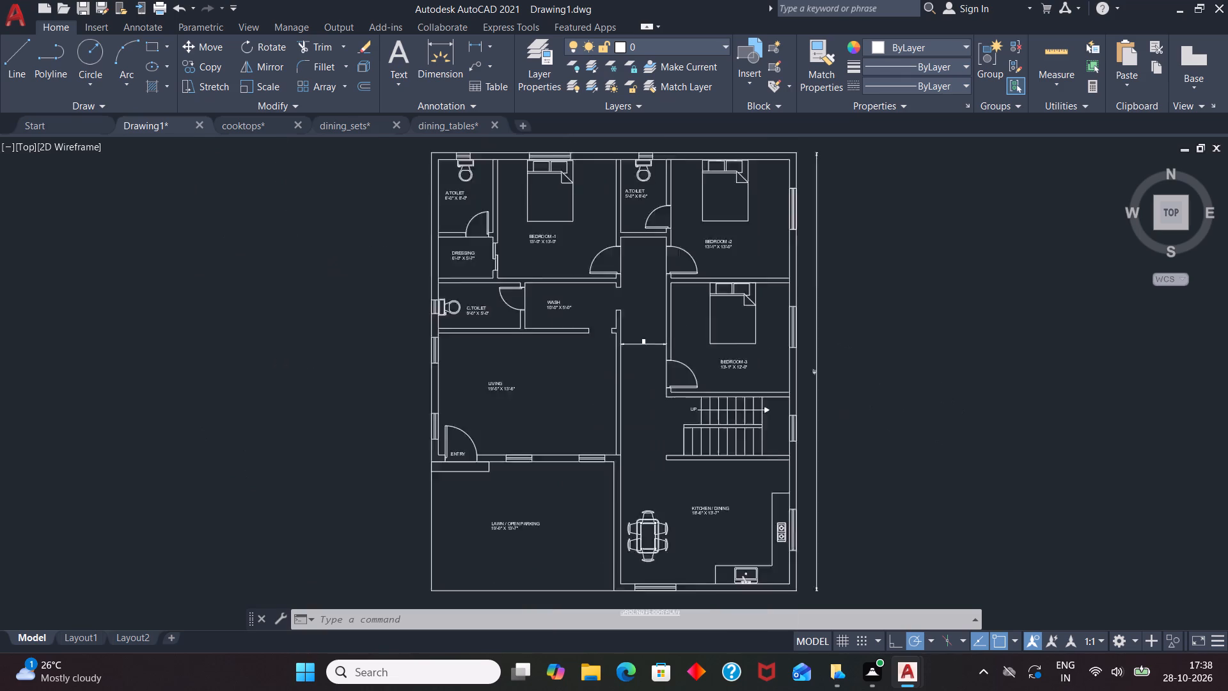
scroll(851, 420, down, 1)
scroll(773, 345, up, 2)
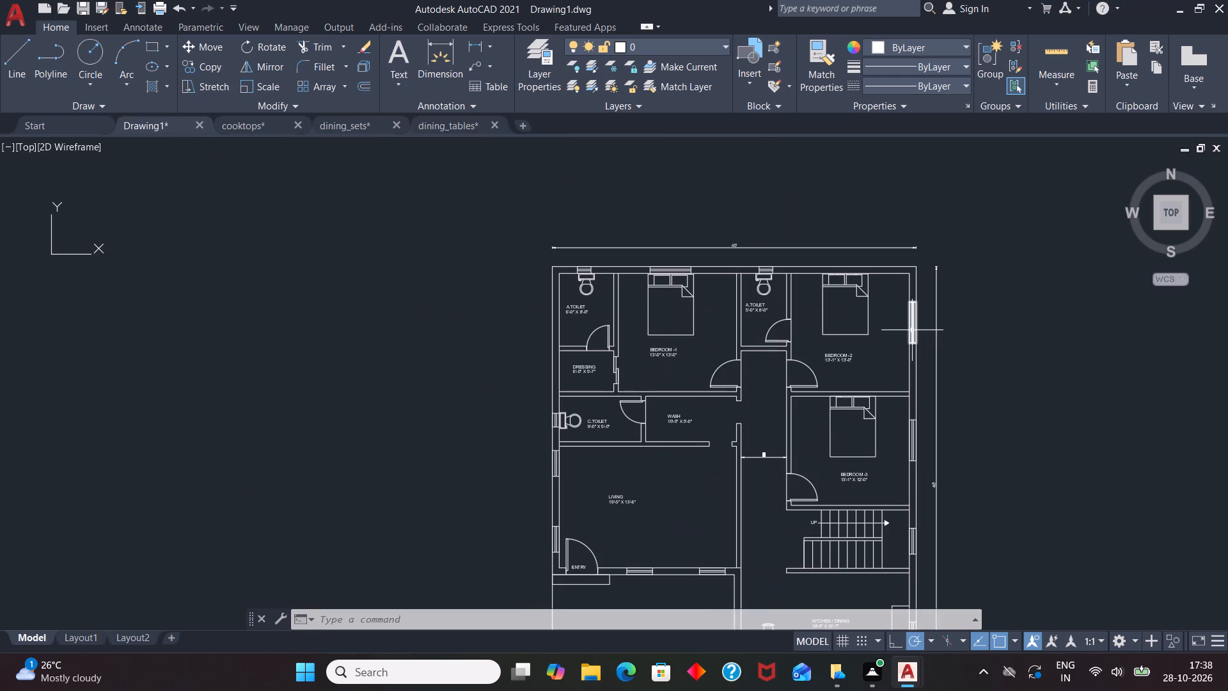
click(912, 330)
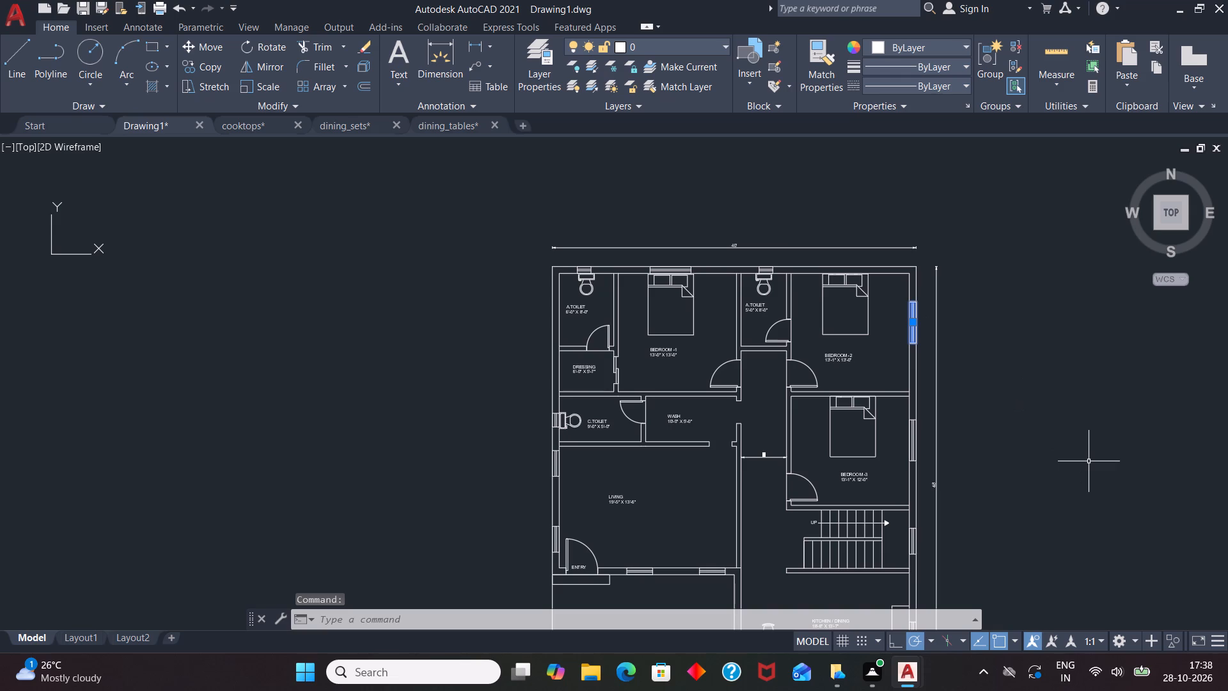
click(912, 438)
click(773, 268)
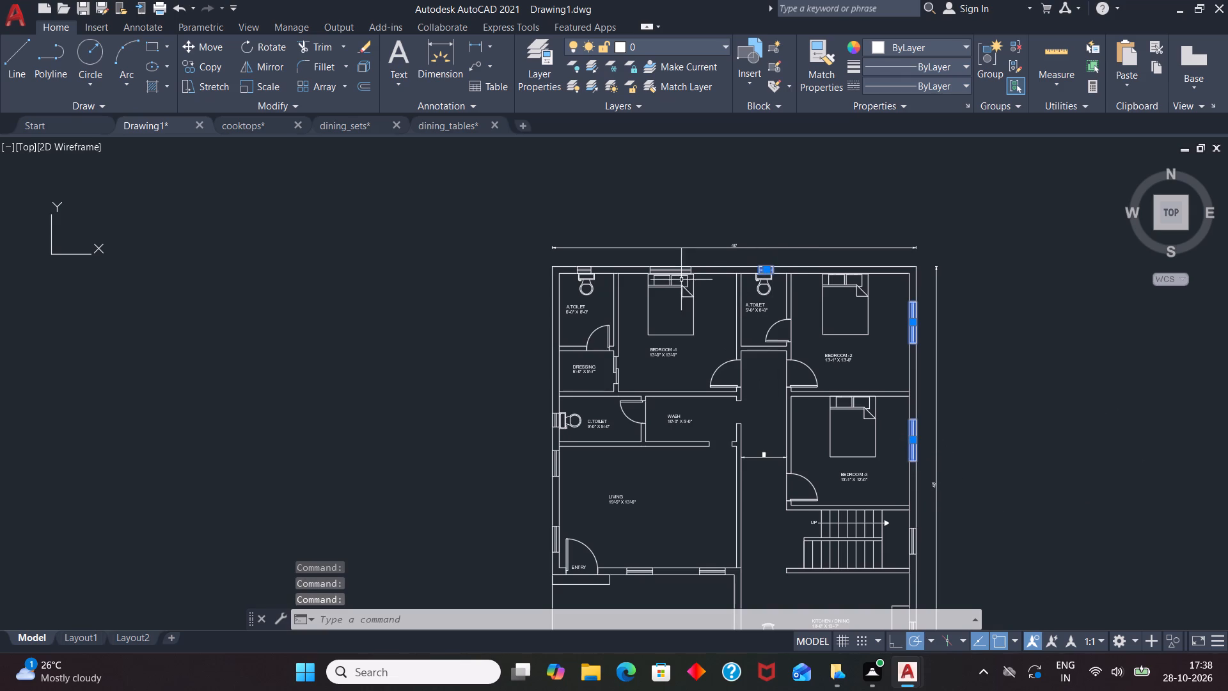
click(668, 269)
click(588, 268)
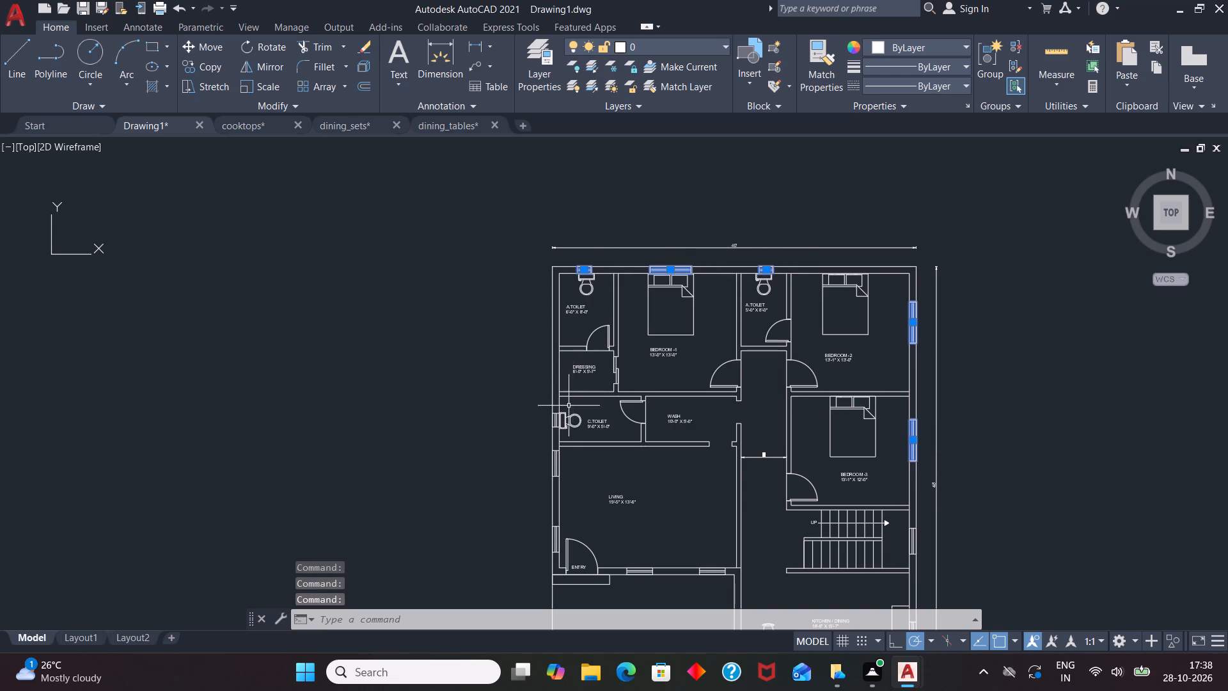
click(554, 418)
click(554, 457)
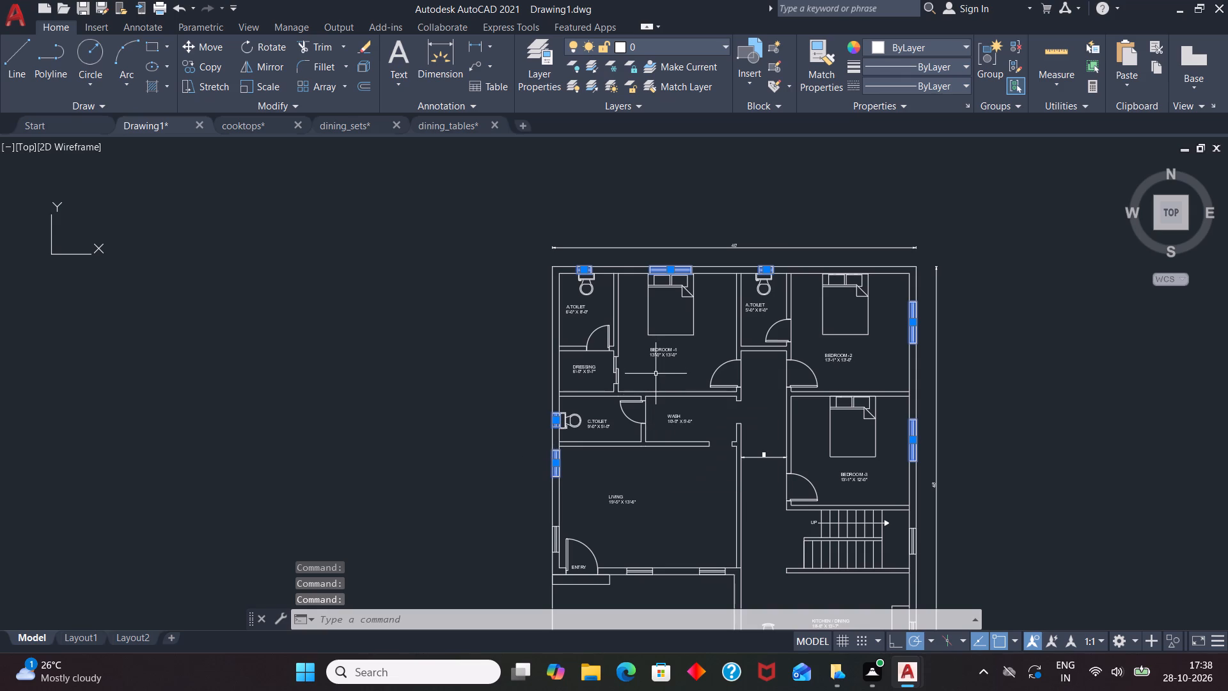
scroll(657, 382, down, 2)
scroll(615, 466, up, 2)
click(620, 413)
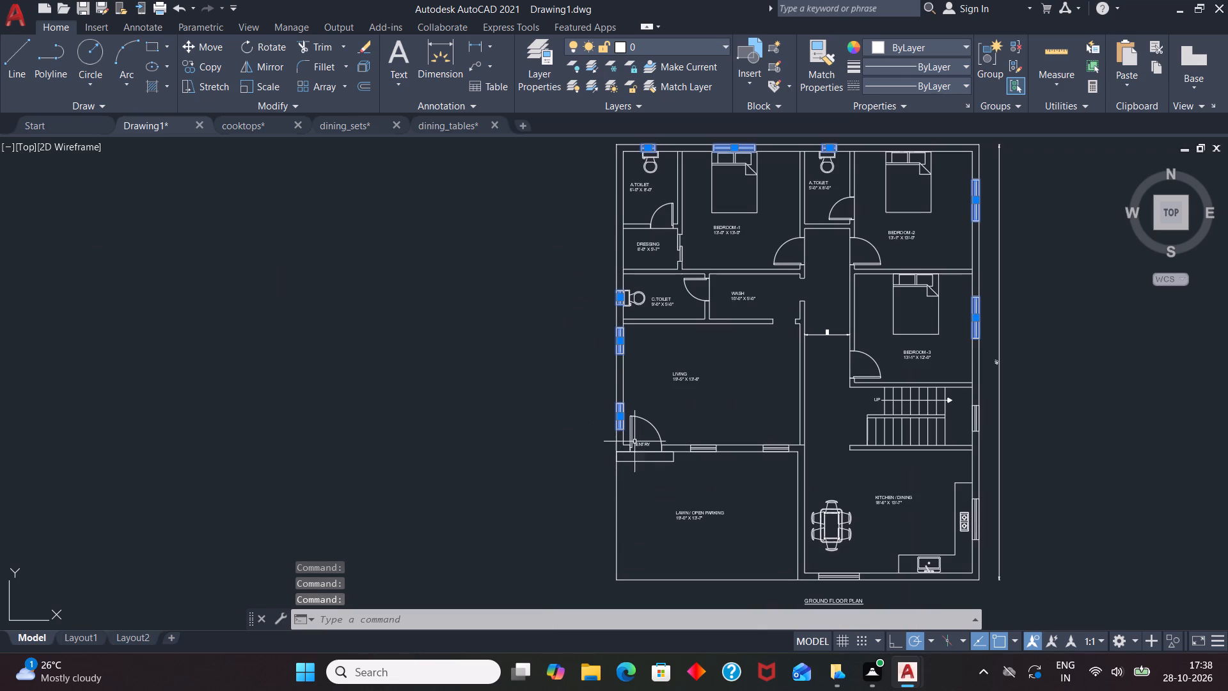
click(716, 447)
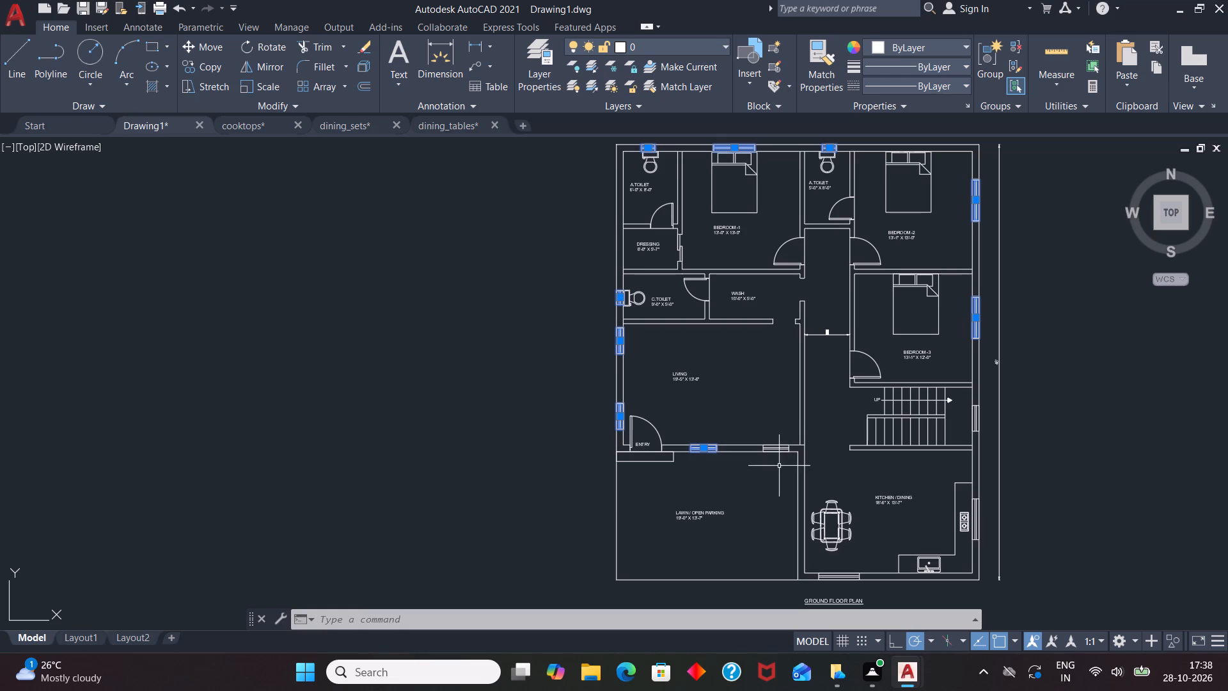
click(780, 447)
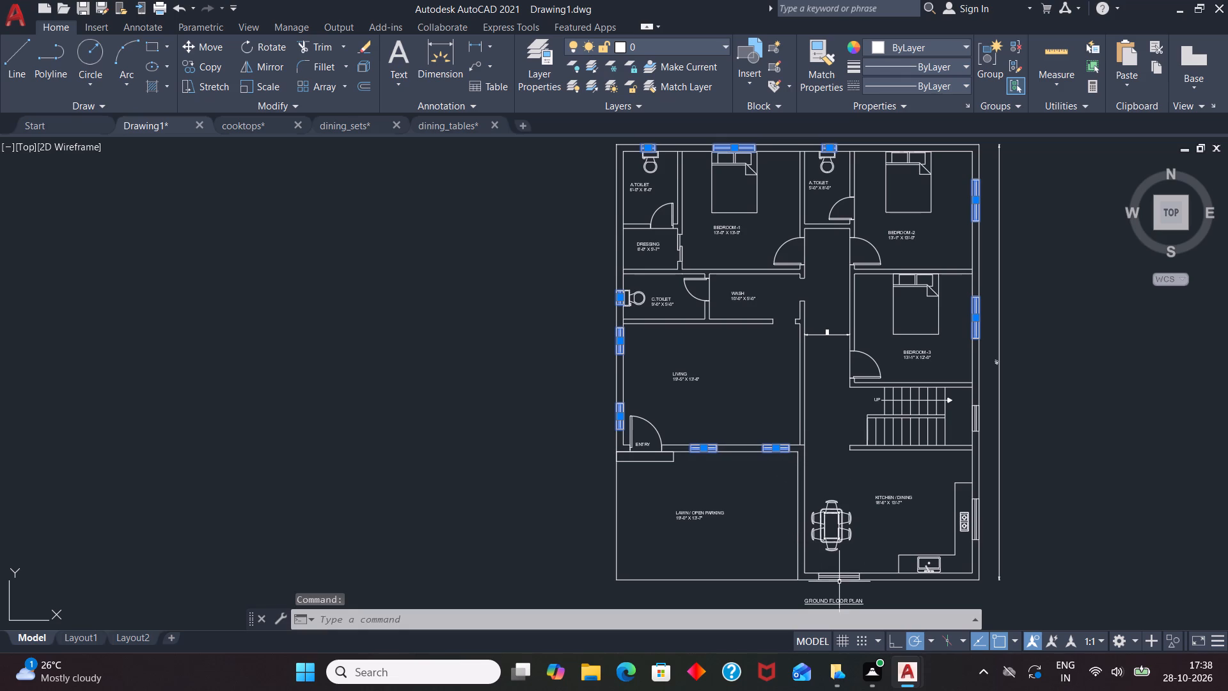
click(840, 578)
click(977, 511)
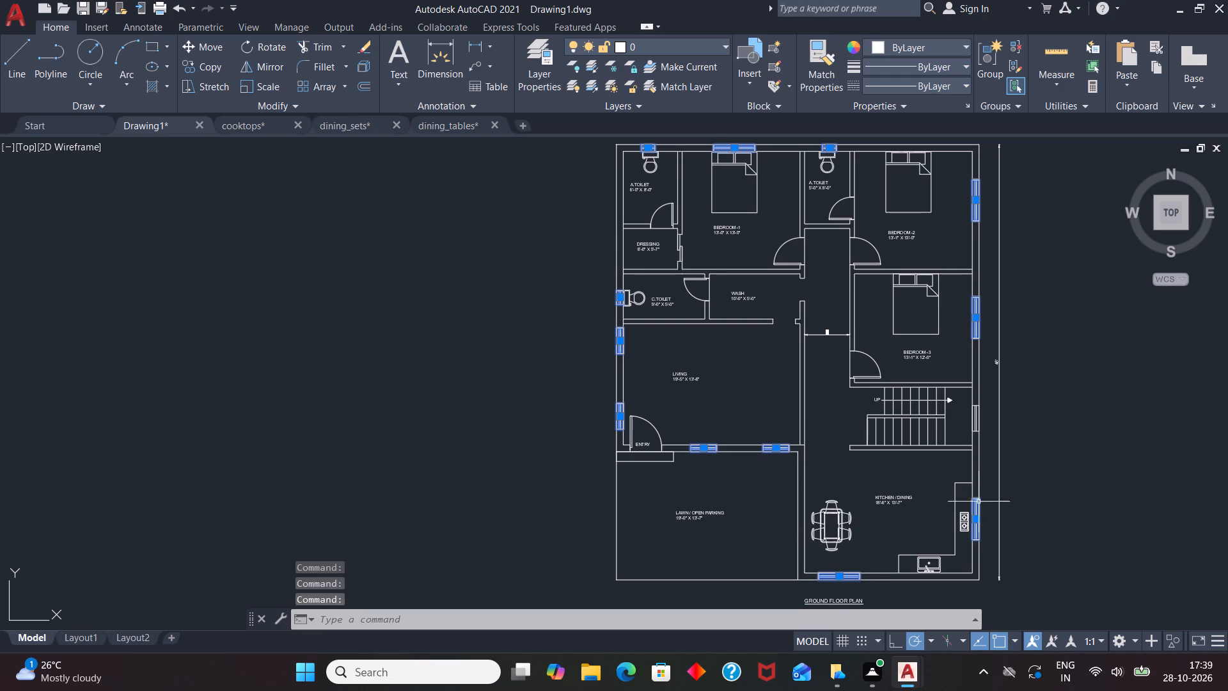
click(978, 415)
scroll(810, 478, down, 1)
right_click(918, 348)
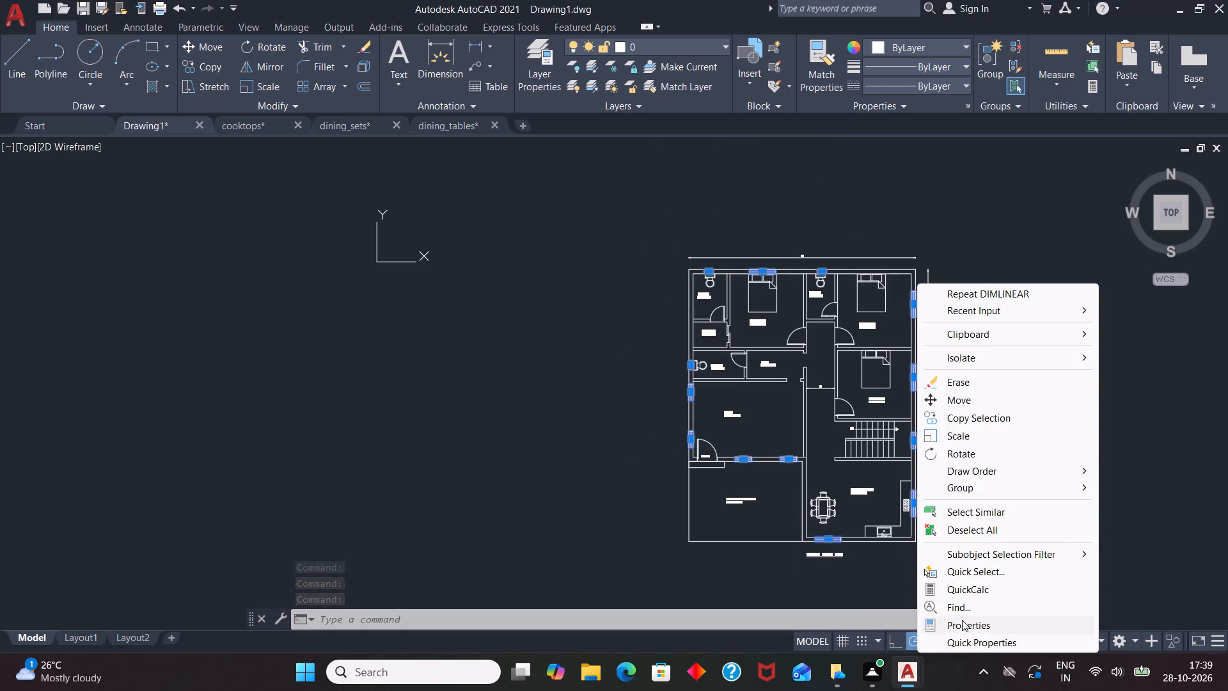
click(977, 626)
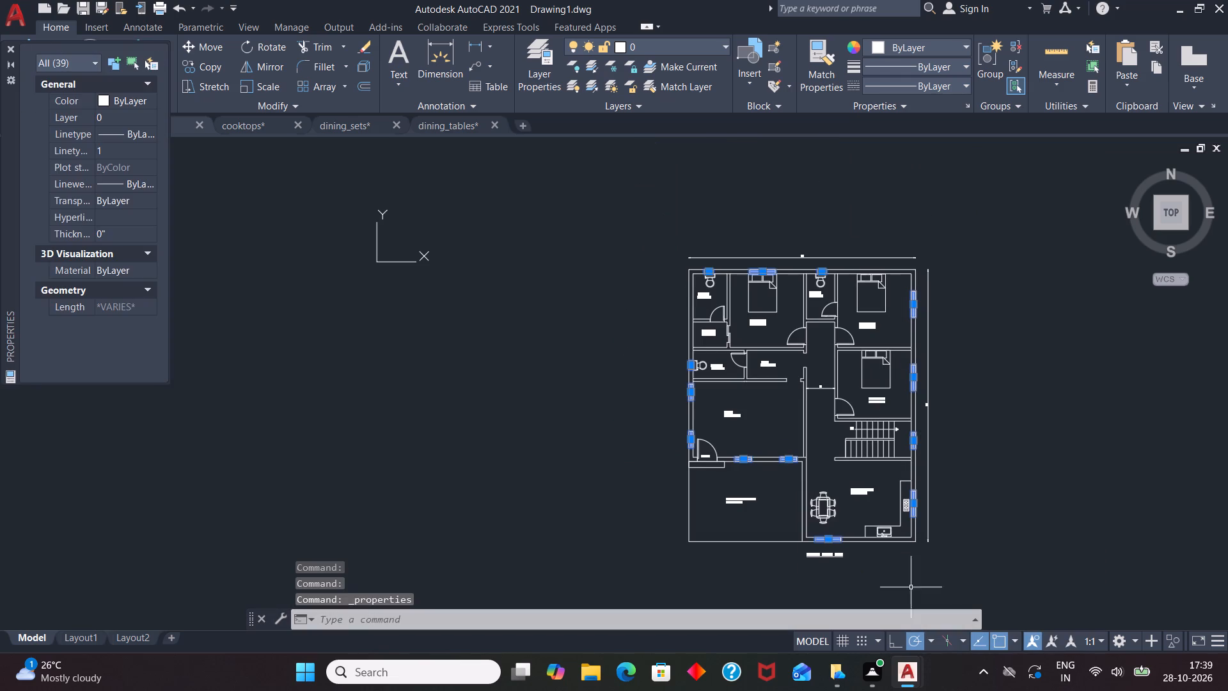
click(143, 131)
click(143, 131)
click(142, 125)
click(142, 104)
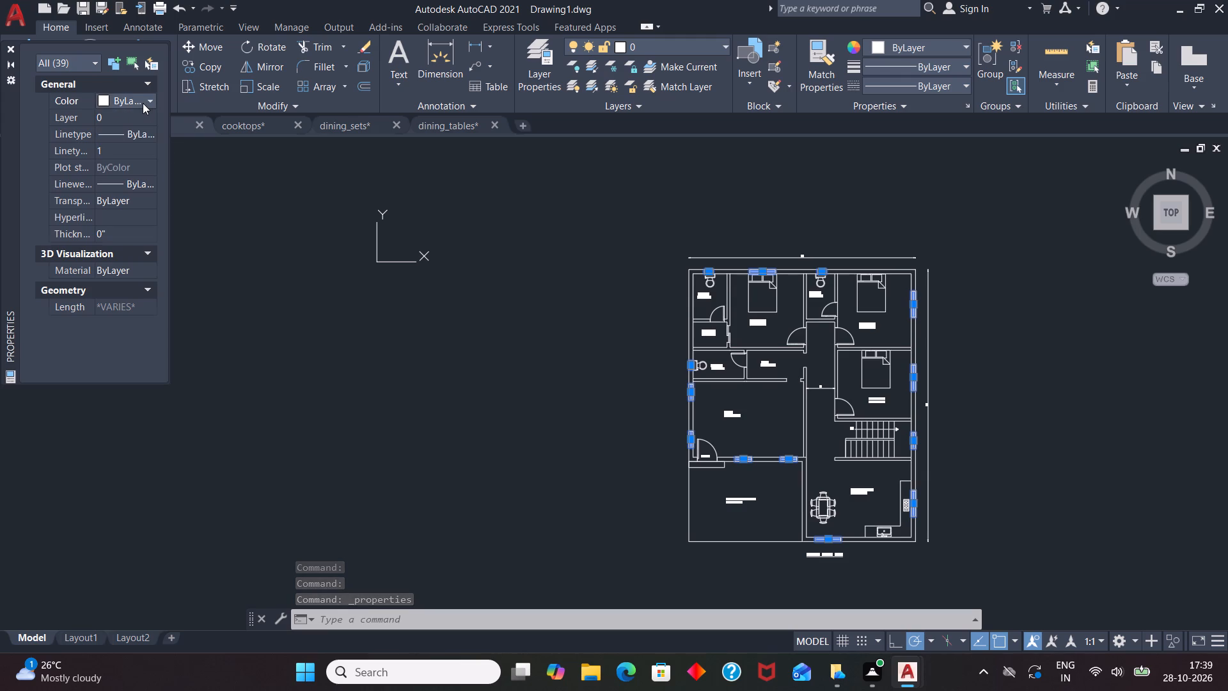
click(143, 103)
click(143, 208)
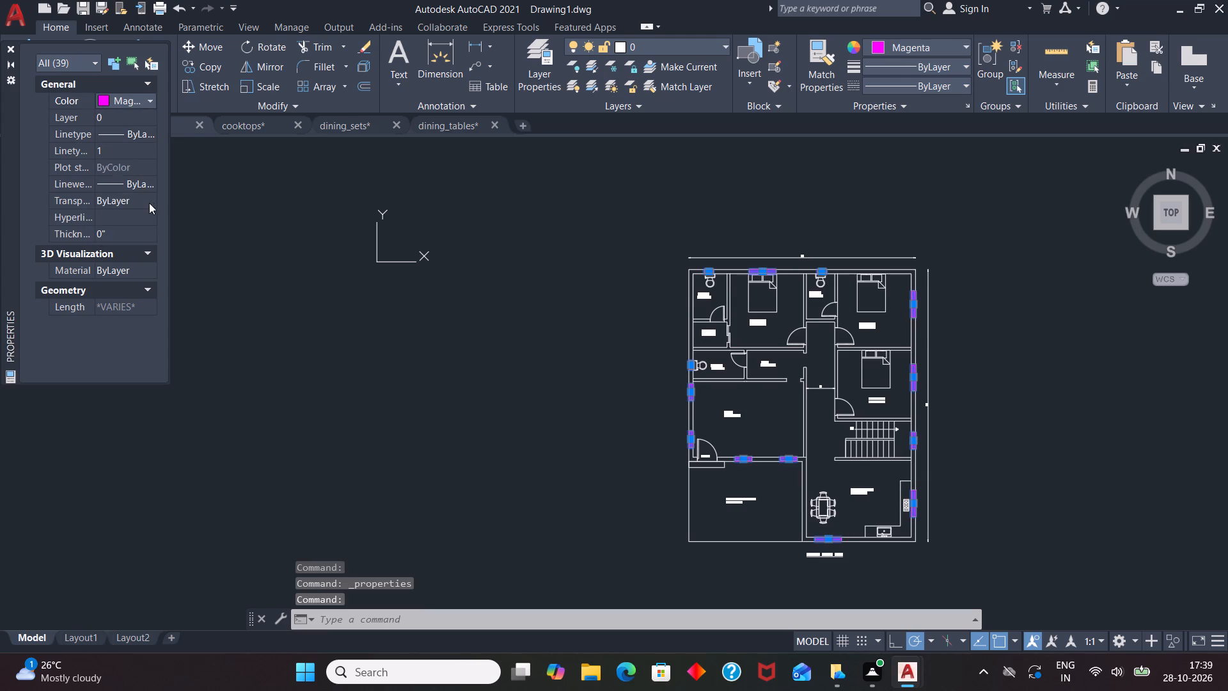
click(12, 45)
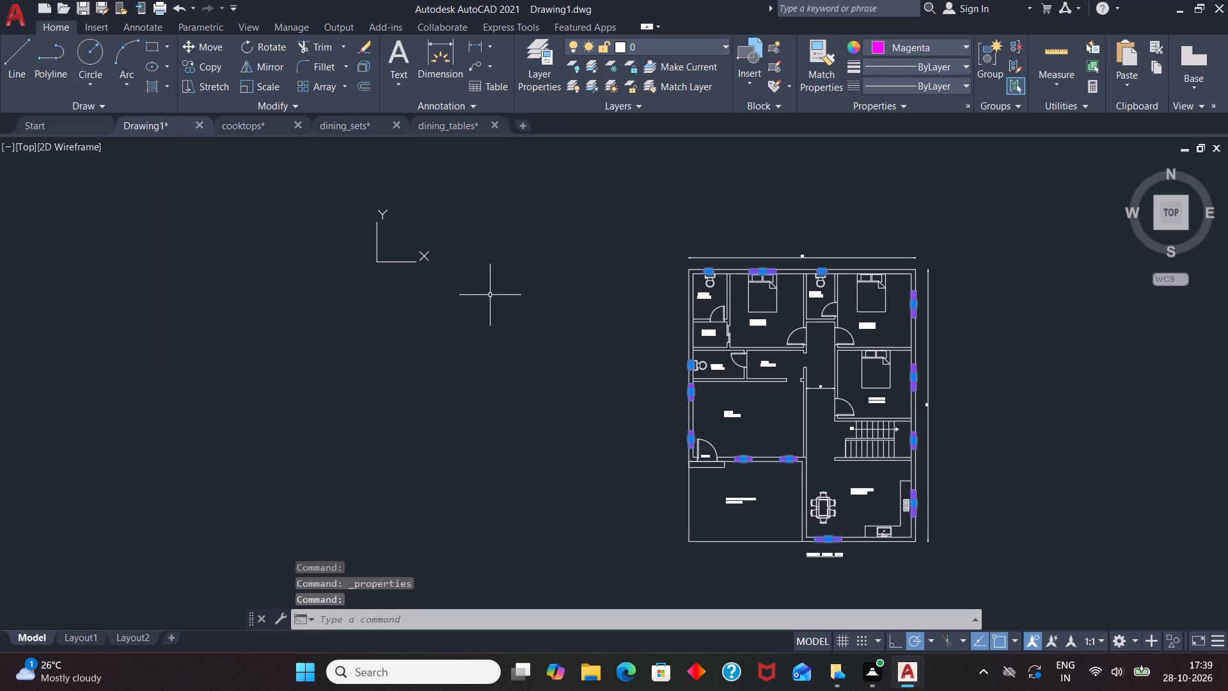
key(Escape)
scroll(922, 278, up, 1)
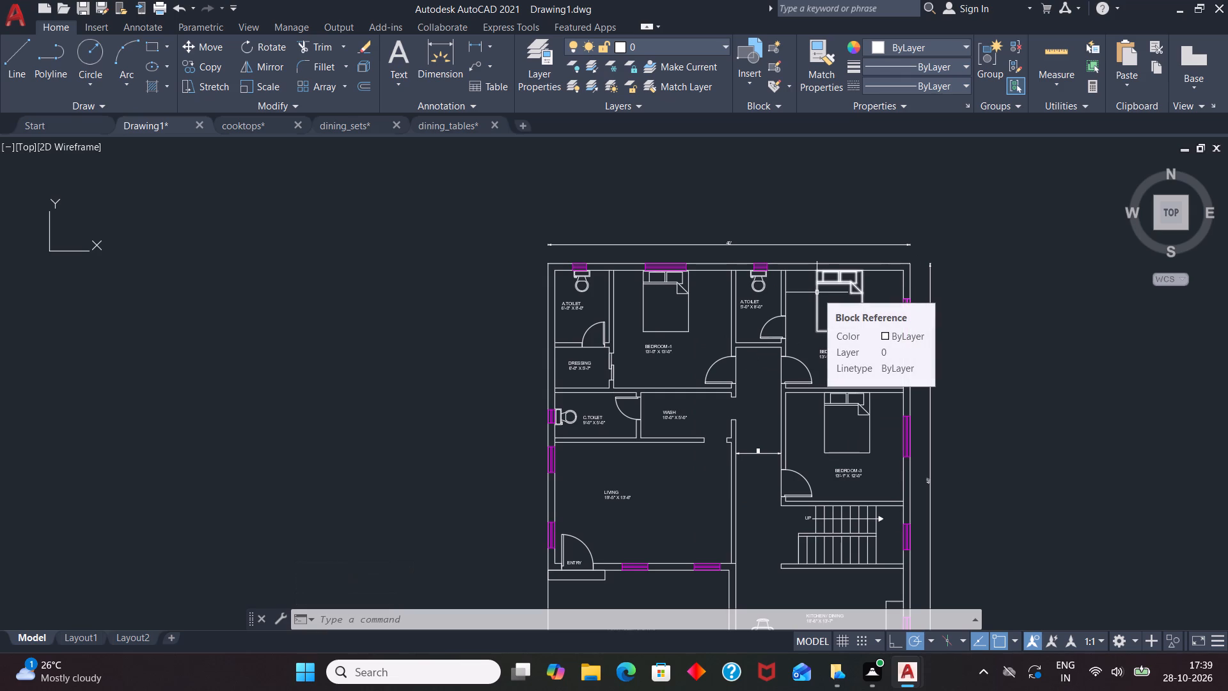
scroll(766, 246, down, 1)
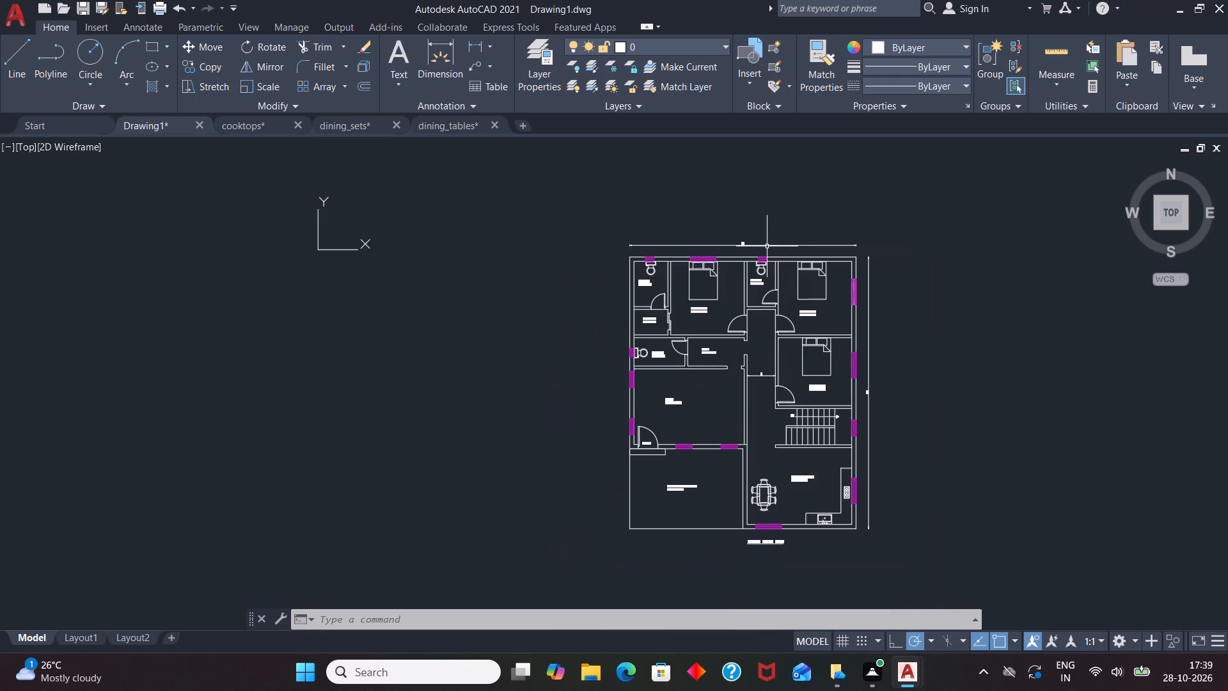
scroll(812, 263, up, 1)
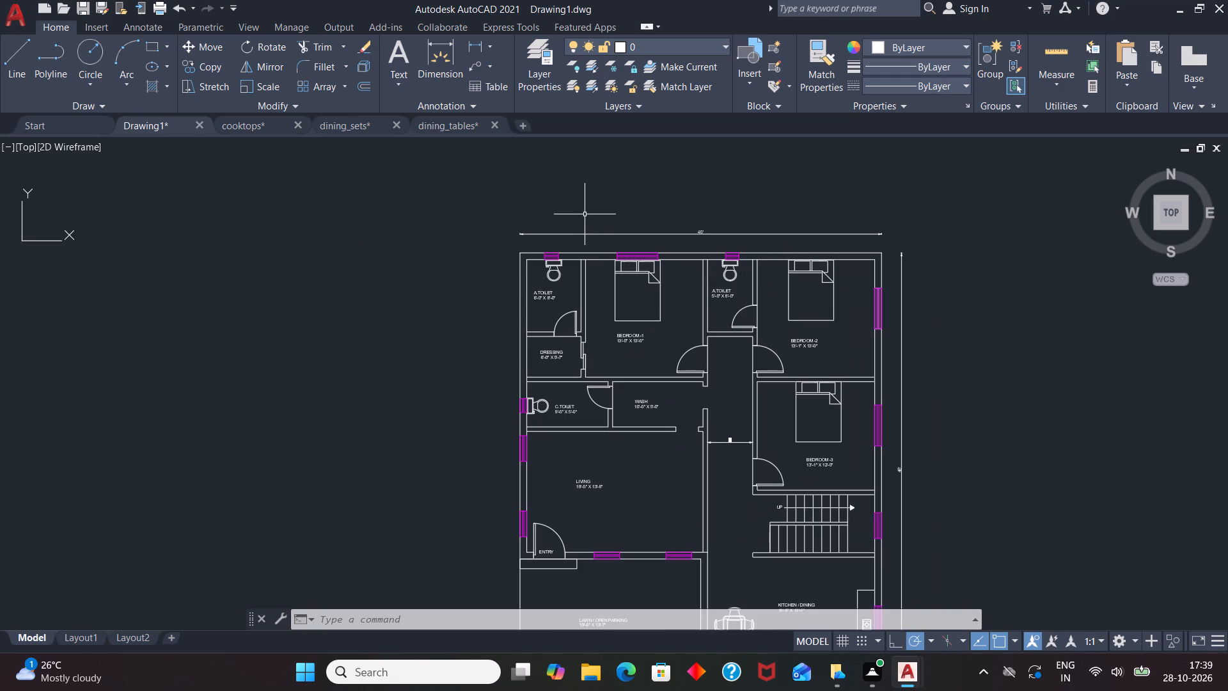
Add a 5" high multiline title reading "40 X 48 (1920 sq ft) House Plan - South Face - FP1121" above the overall width dimension.
scroll(672, 191, up, 1)
key(t)
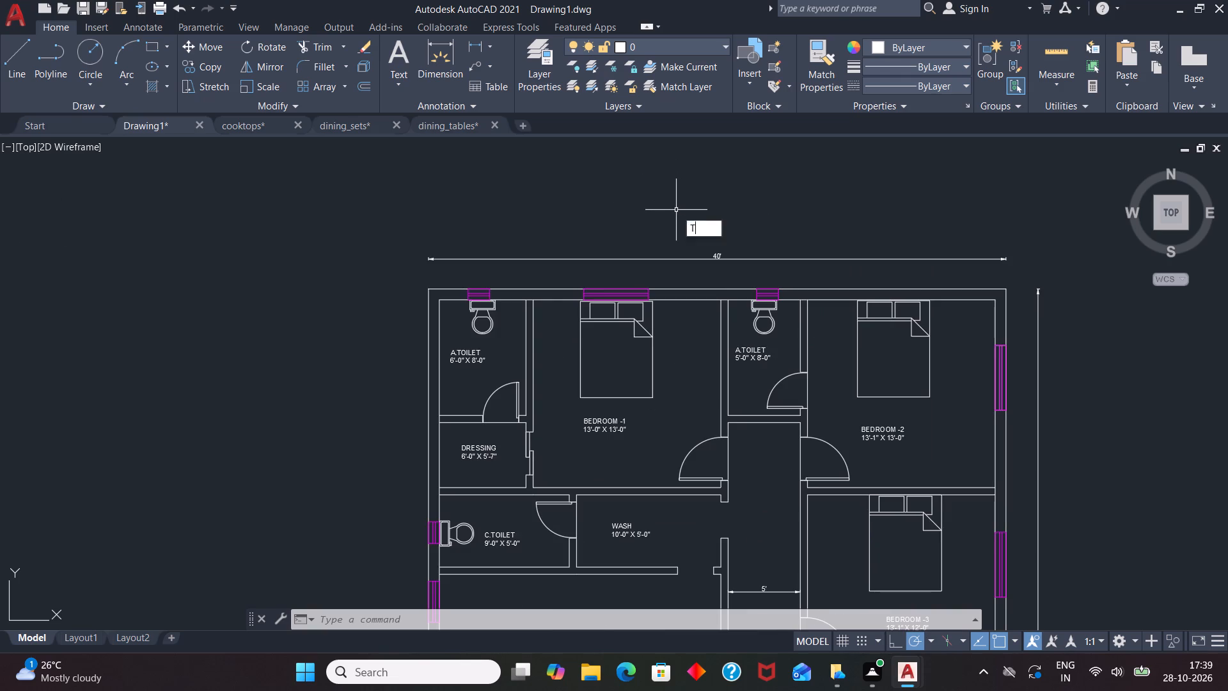
key(Return)
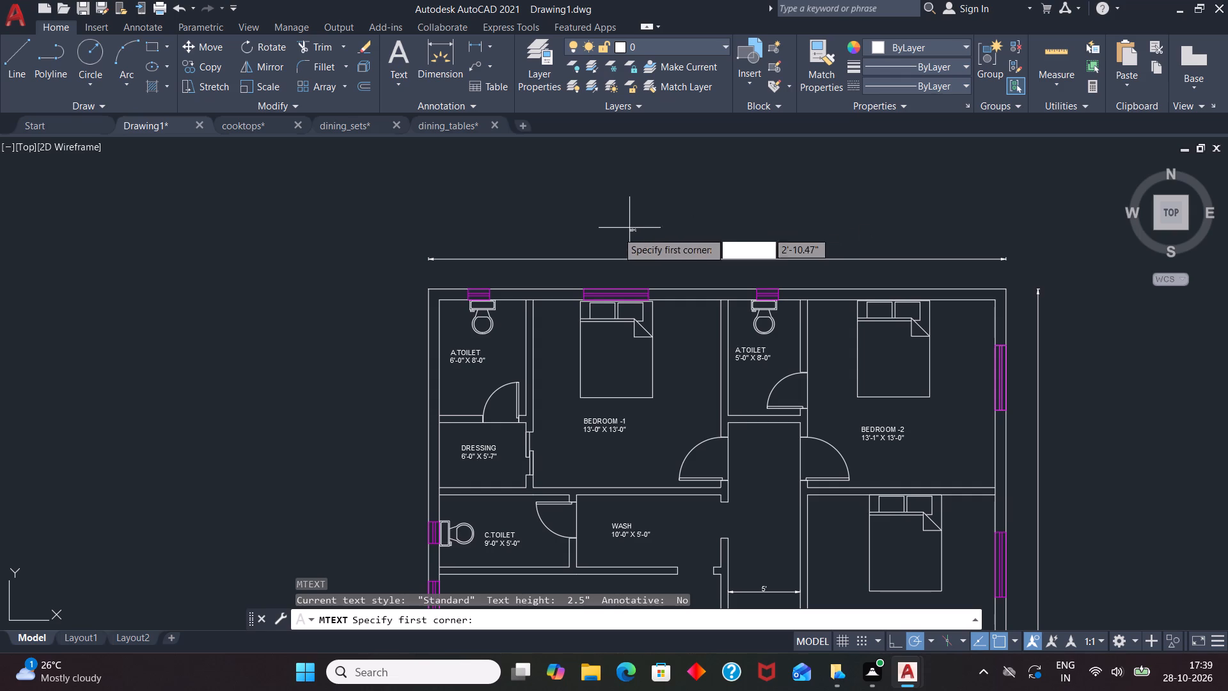
scroll(480, 218, up, 1)
drag(468, 210, 511, 243)
scroll(624, 256, down, 2)
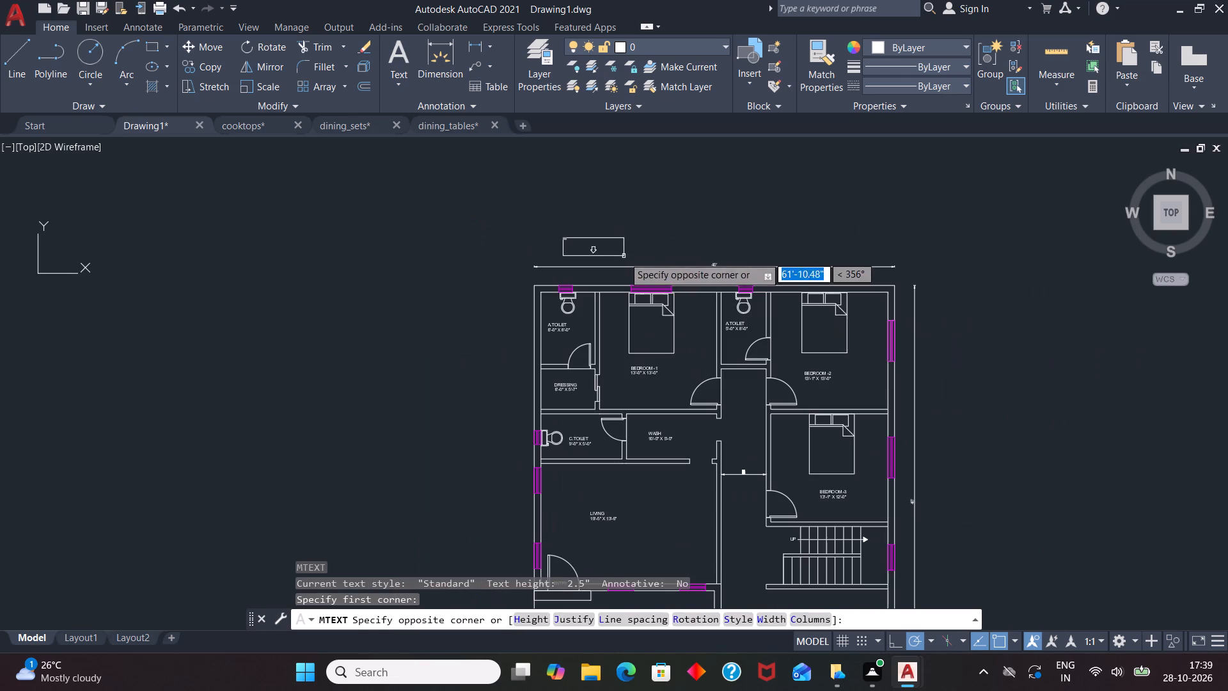
click(875, 255)
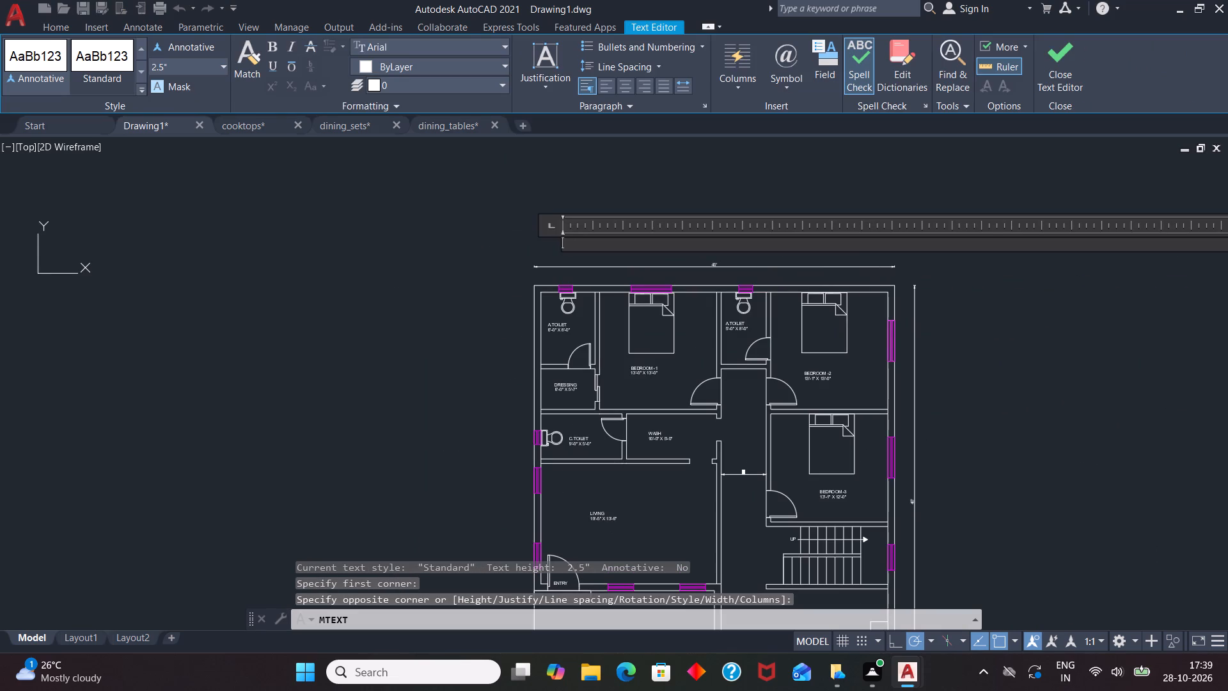
click(179, 67)
key(BackSpace)
key(5)
key(Return)
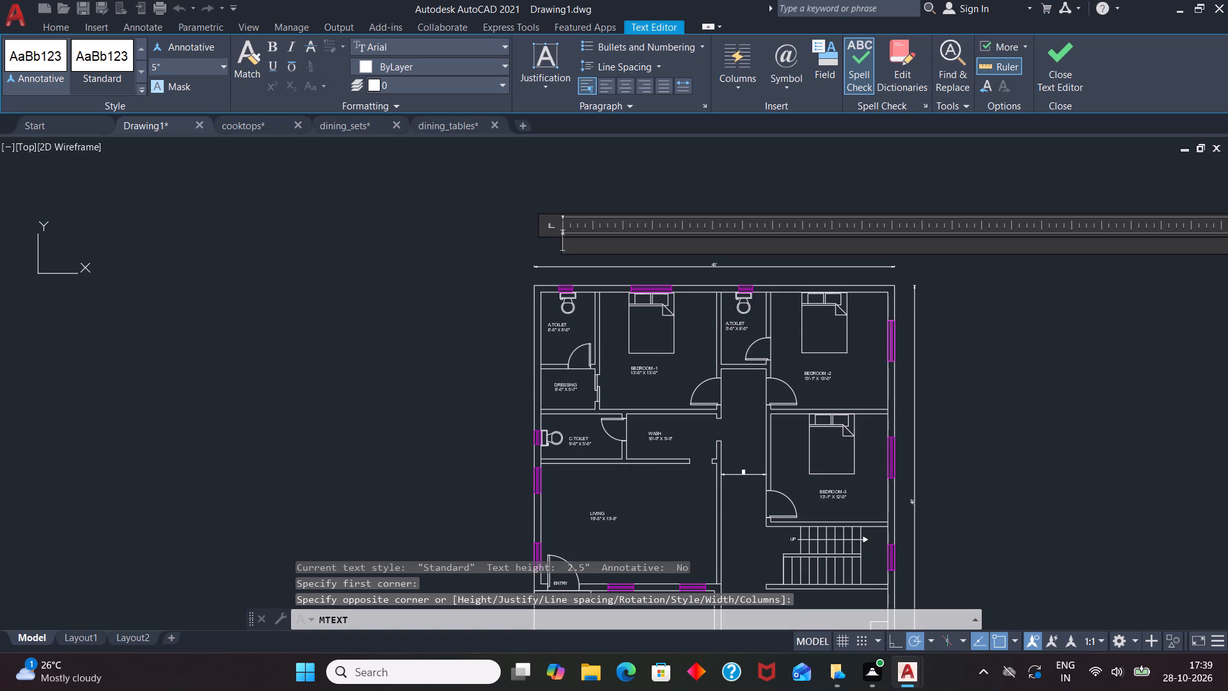
text(40 X 48)
key(space)
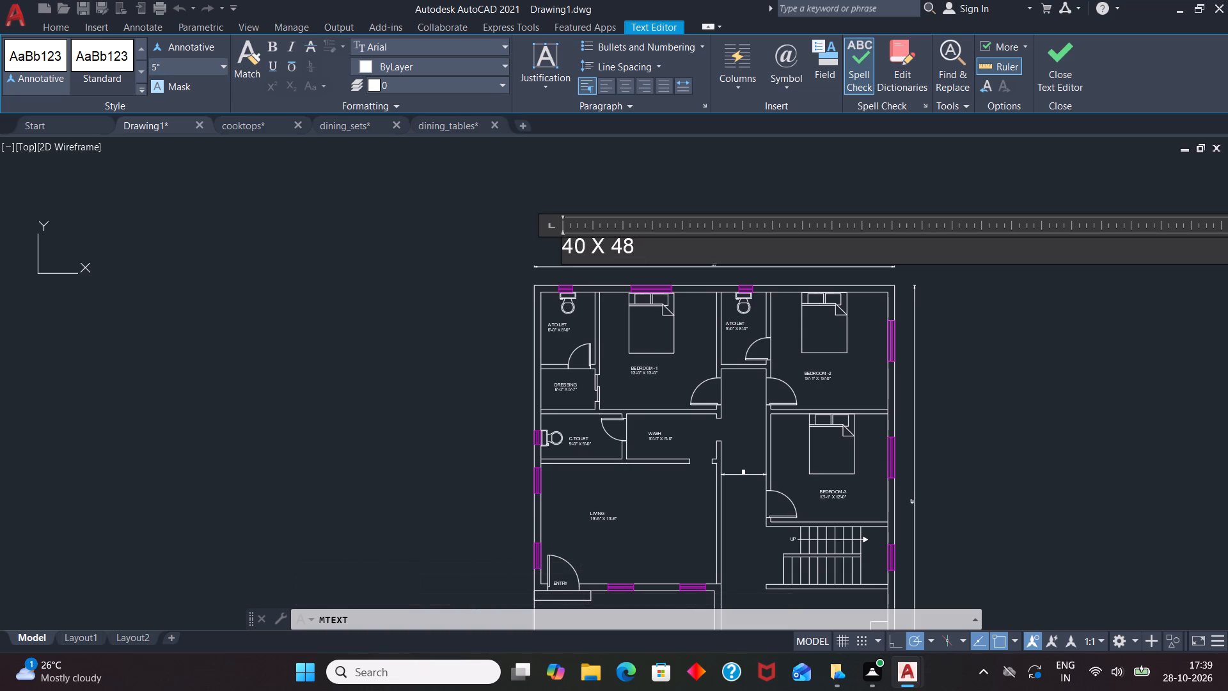
text((1920)
key(space)
text(sq ft)
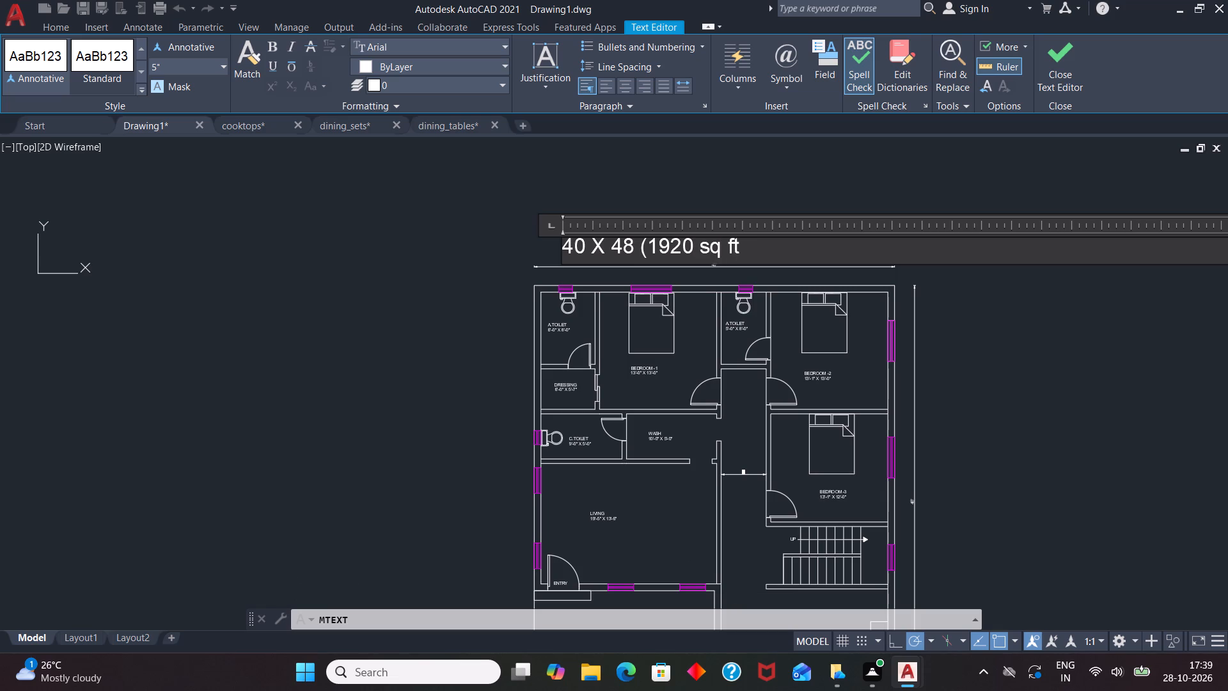
text())
key(space)
key(h)
text(ouse)
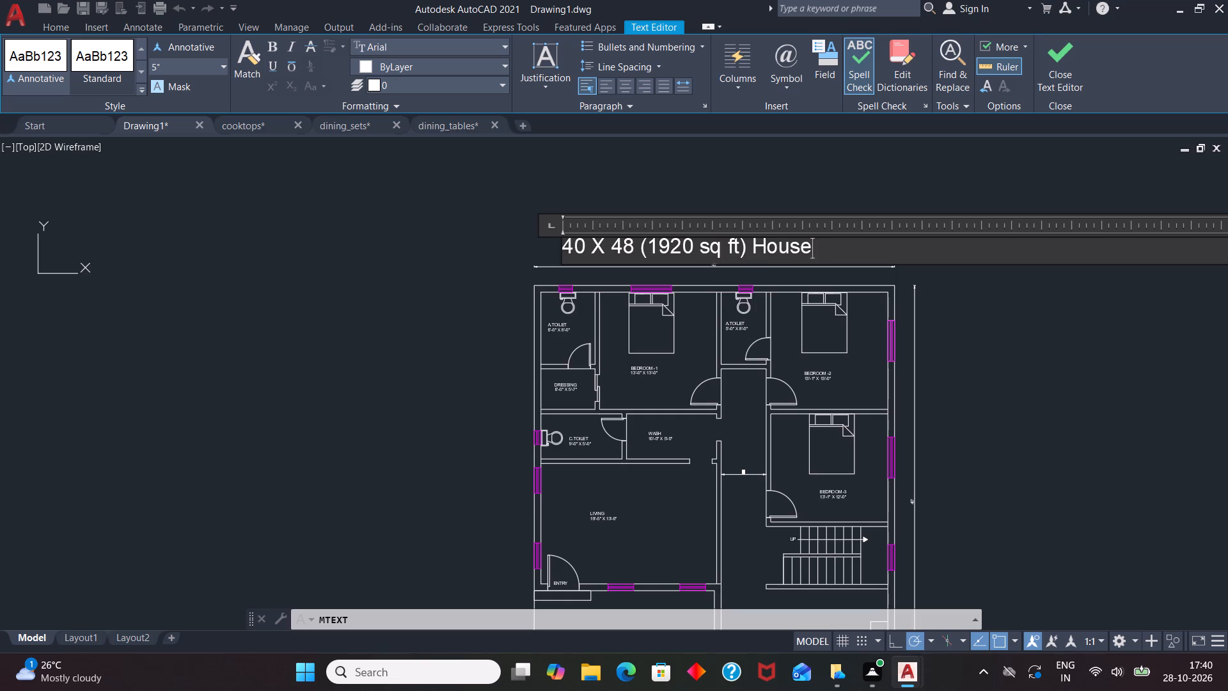
key(space)
key(p)
text(lan -)
key(space)
key(s)
text(outj)
key(BackSpace)
text(h)
key(space)
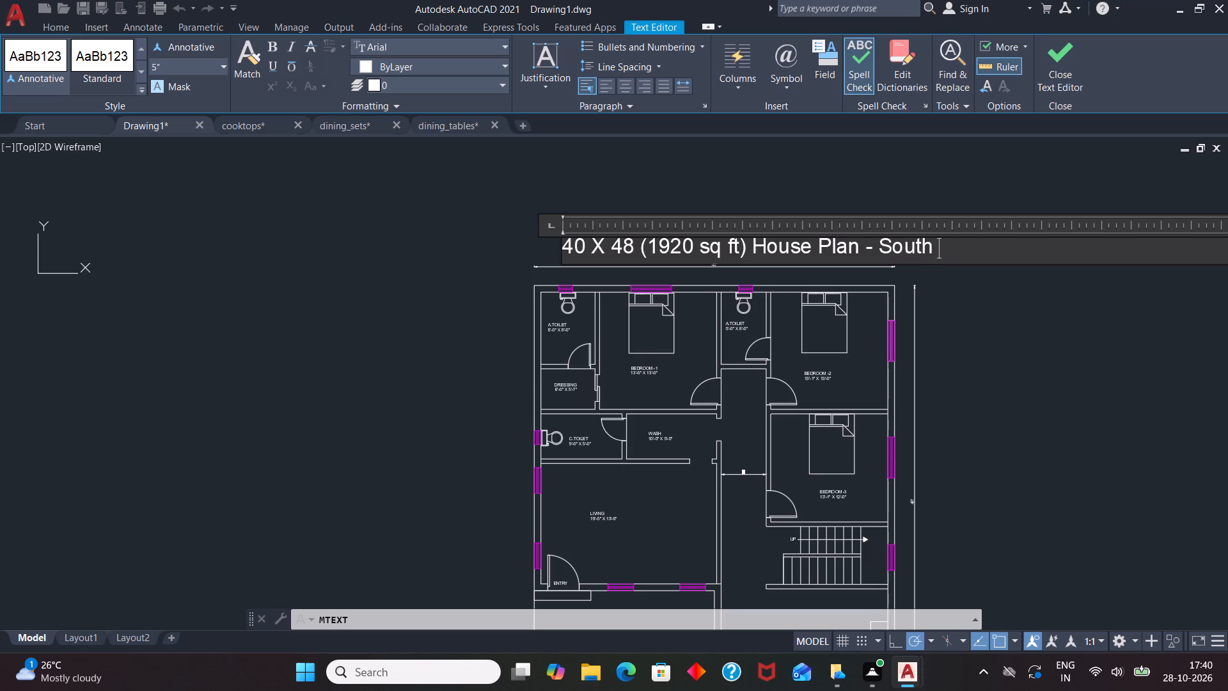
key(f)
text(FP)
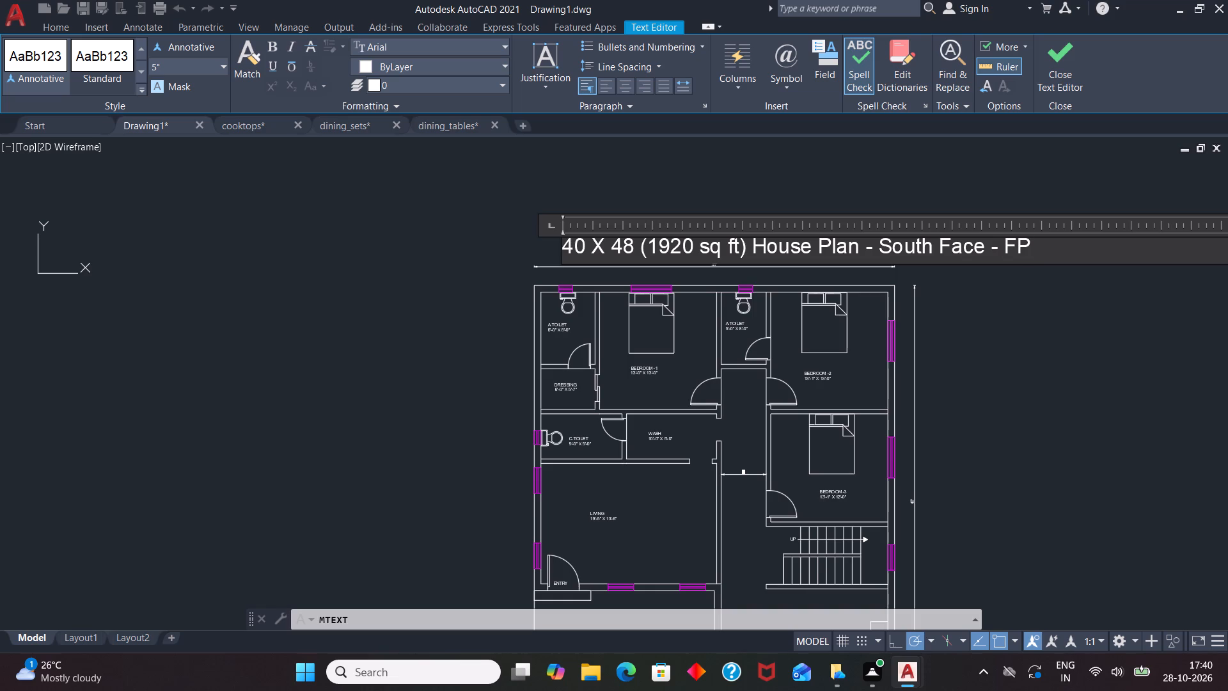
text(1121)
click(468, 306)
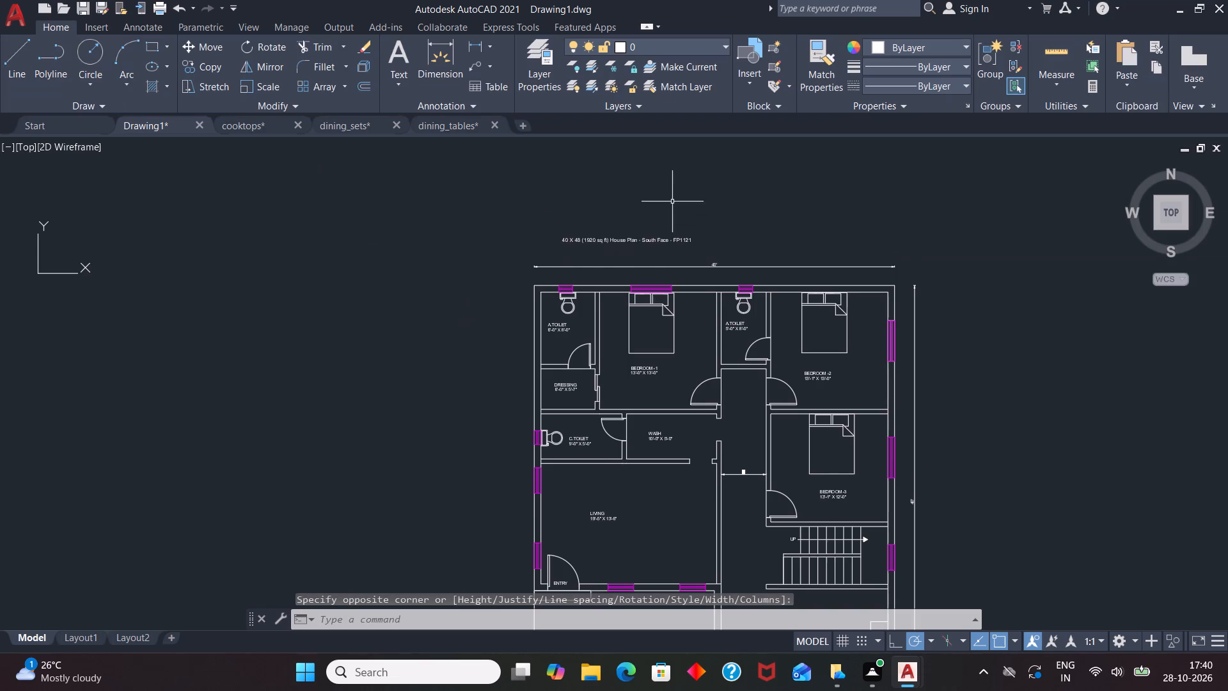
Move the title text east and slightly down, near the middle of the 40' overall width dimension.
scroll(670, 203, up, 1)
click(648, 264)
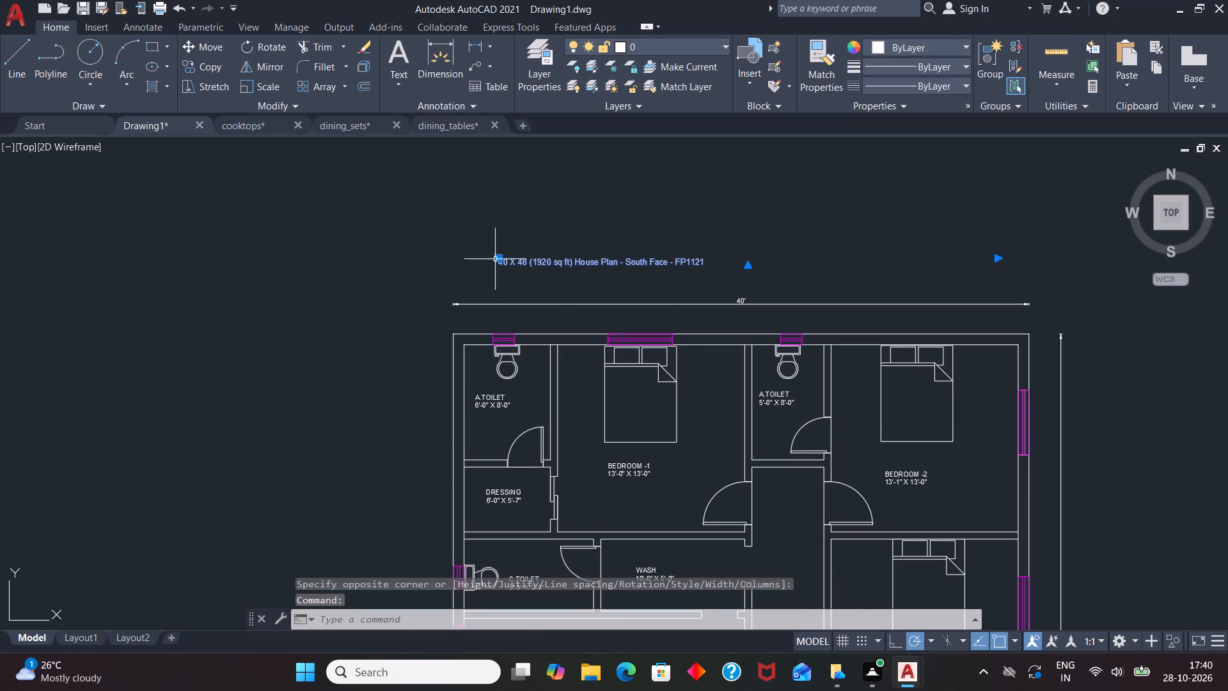
click(499, 258)
scroll(669, 270, up, 3)
click(642, 266)
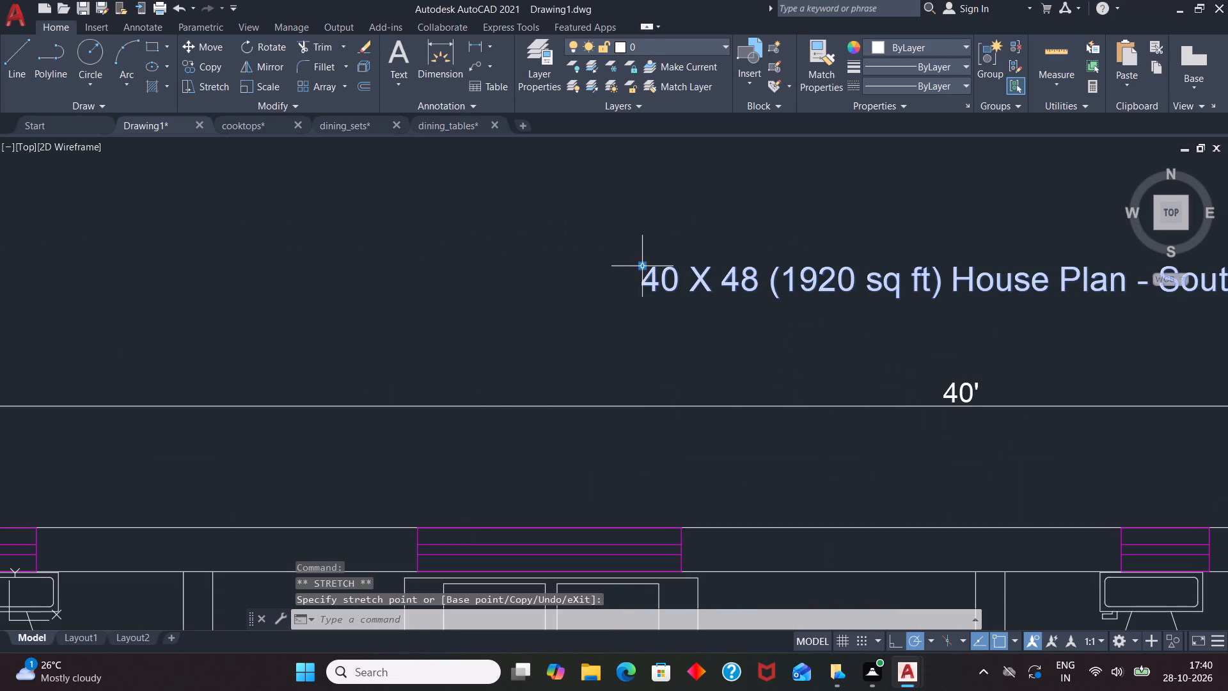
key(Escape)
scroll(618, 312, down, 4)
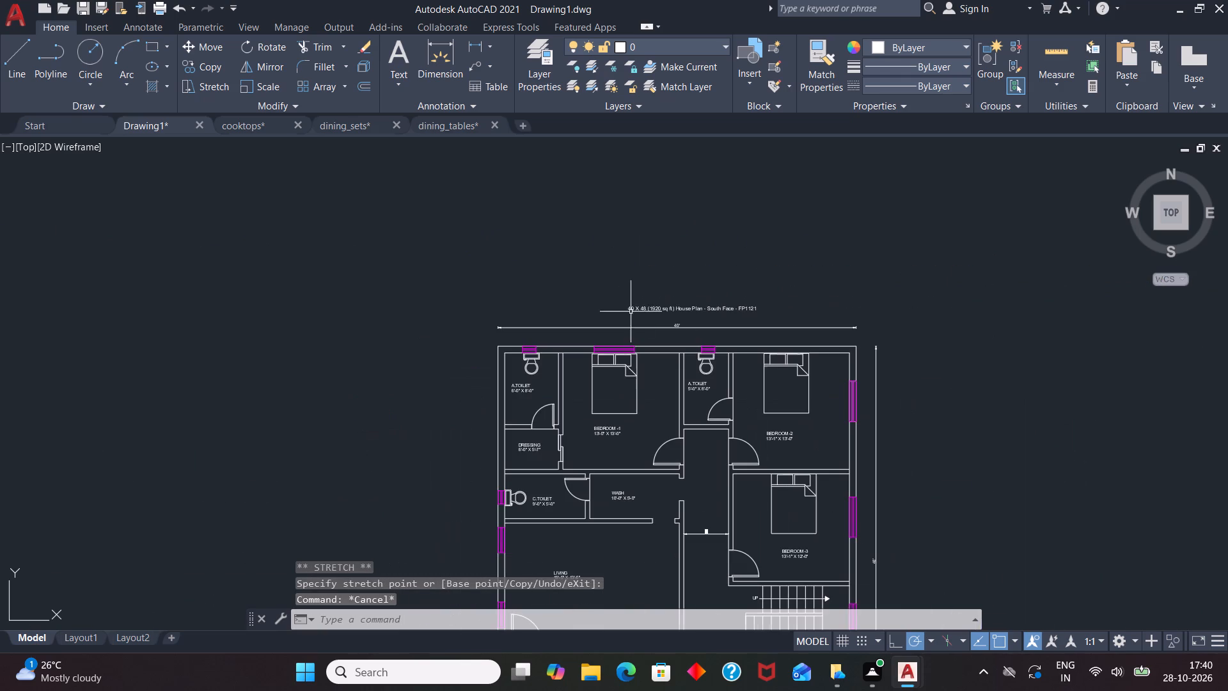
Nudge the title text slightly further east and closer to the overall width dimension line, leaving it unselected.
scroll(694, 317, up, 2)
click(698, 295)
scroll(697, 296, up, 2)
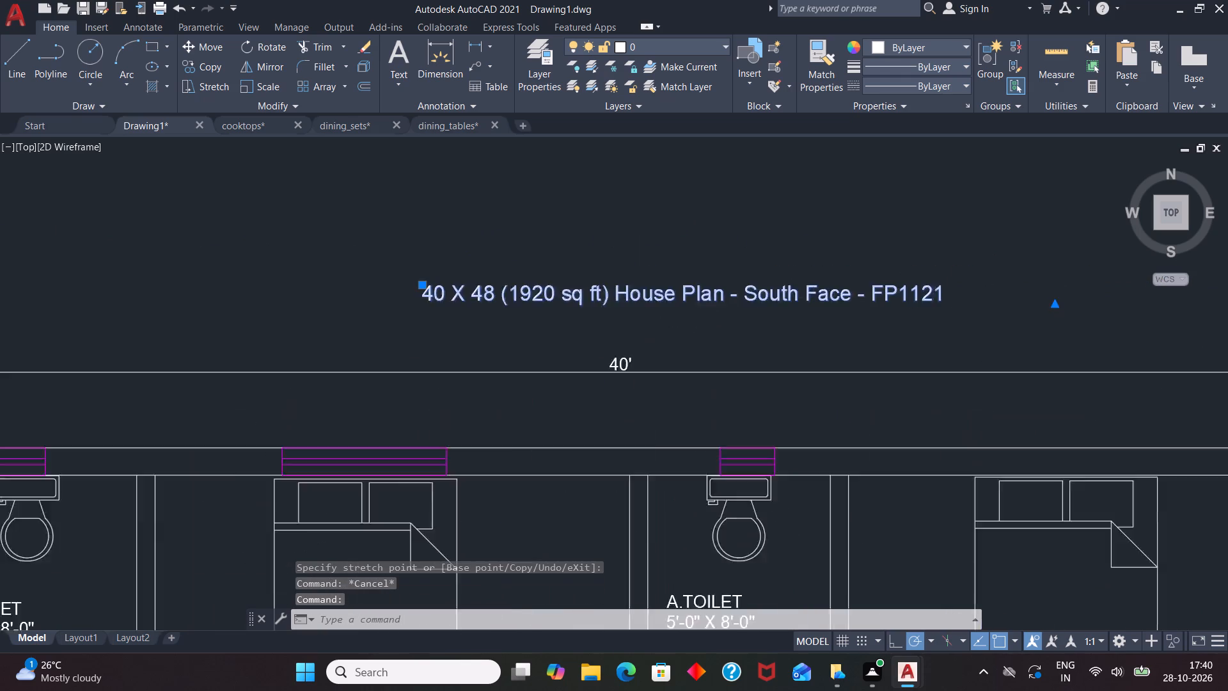
click(258, 274)
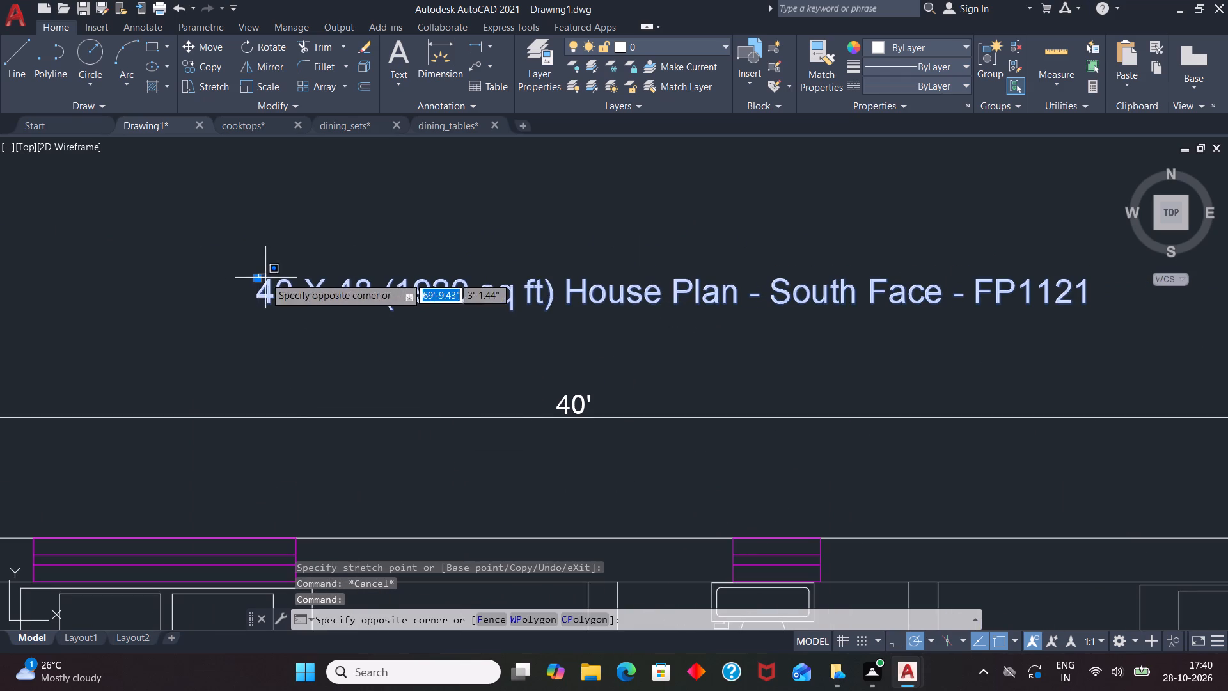
click(259, 278)
drag(259, 280, 270, 289)
click(315, 292)
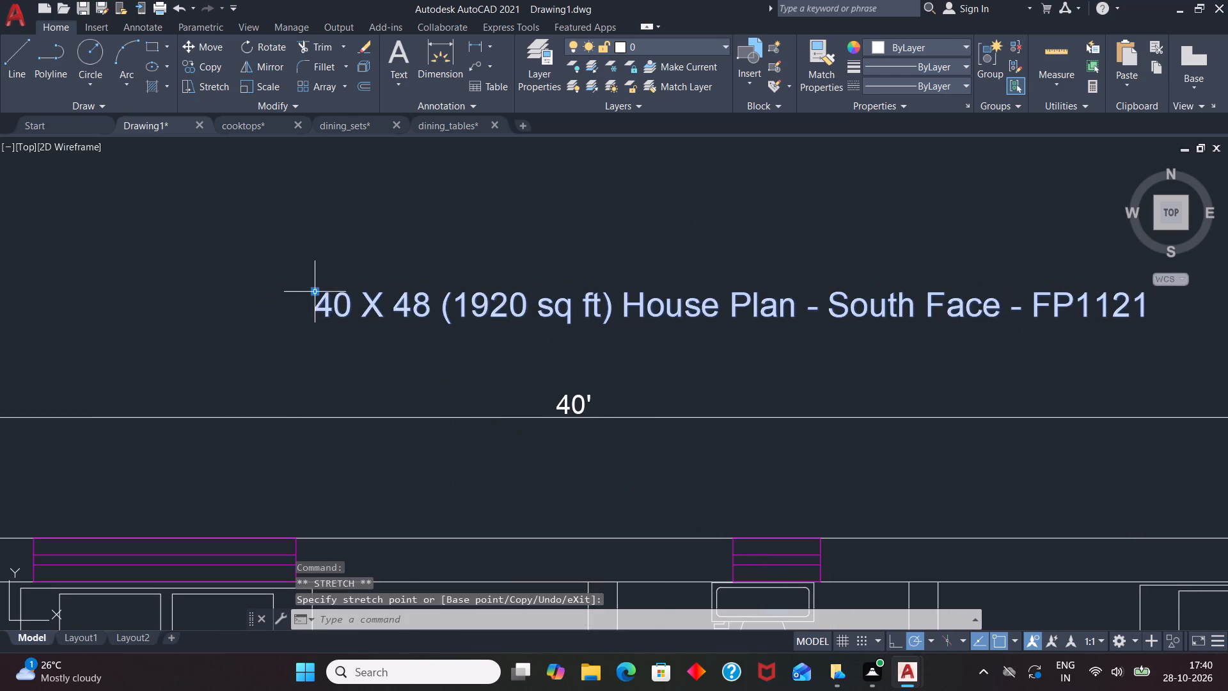
key(Escape)
scroll(612, 262, down, 3)
scroll(704, 246, down, 1)
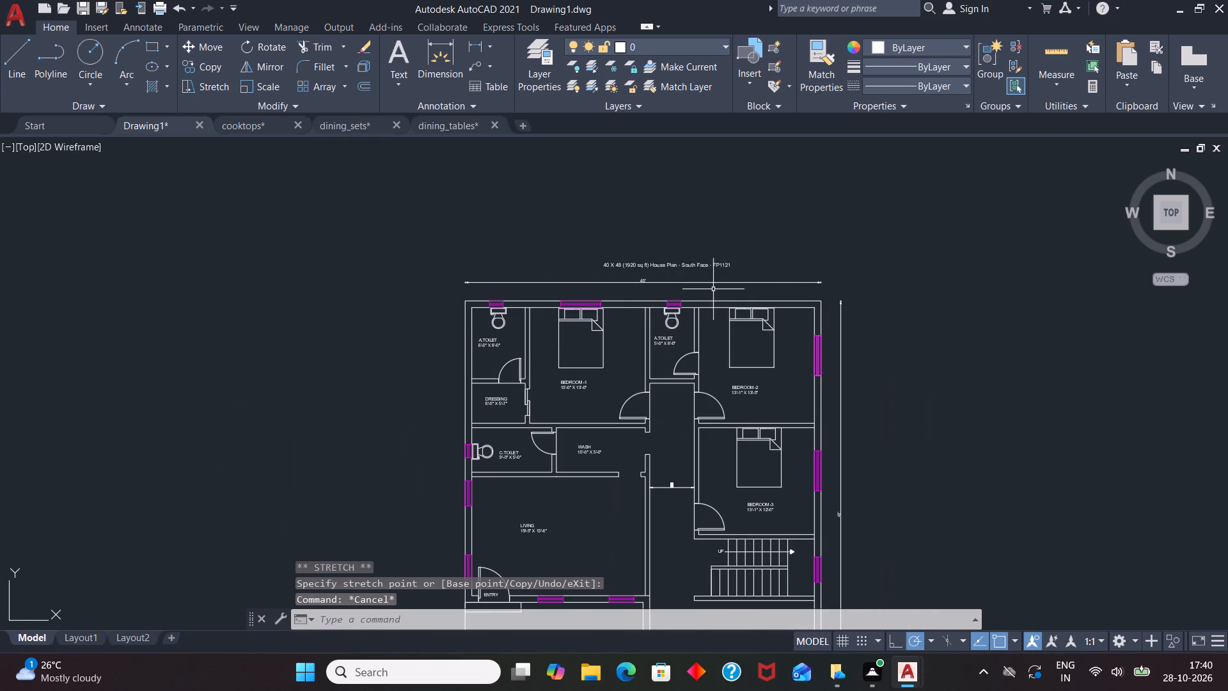
scroll(713, 289, down, 1)
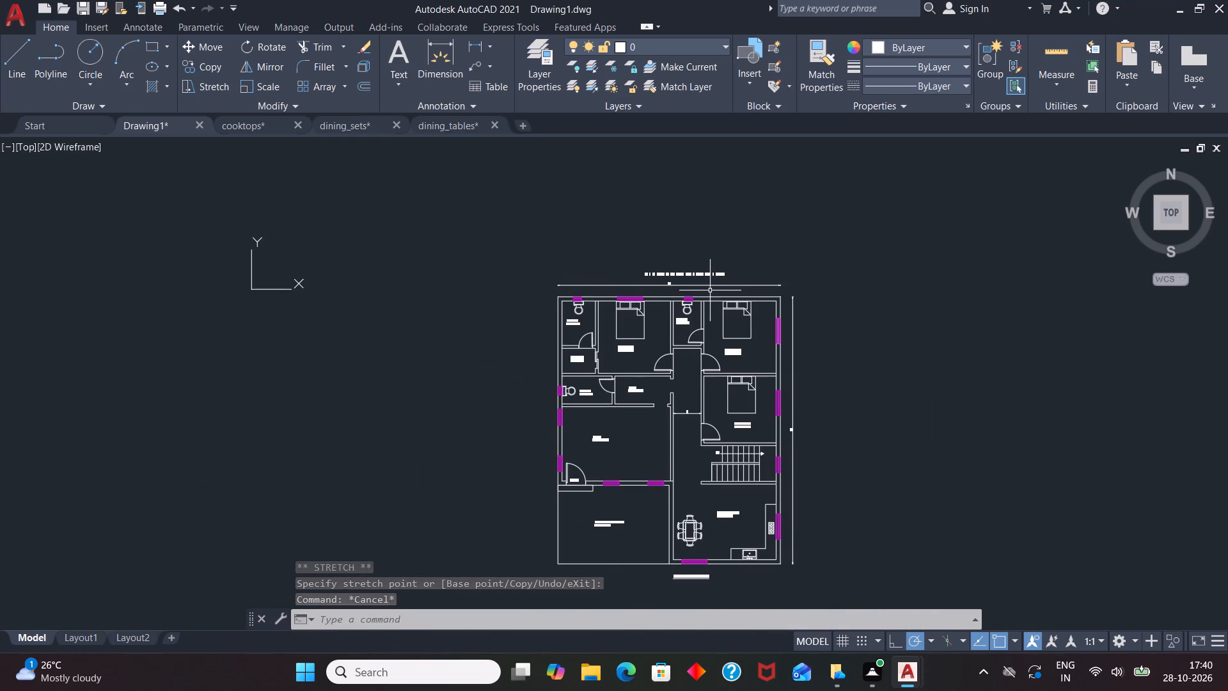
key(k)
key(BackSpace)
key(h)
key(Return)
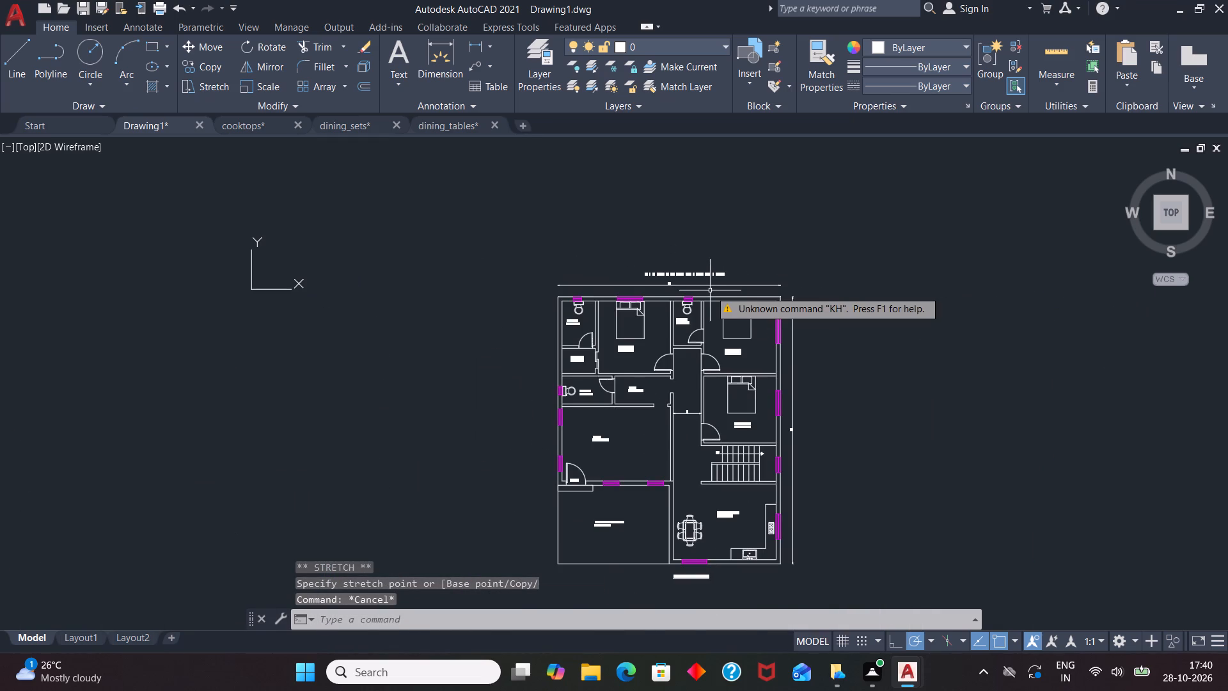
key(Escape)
Start a solid hatch in grey 99,100,102 and fill the wall segments around the northwest A.TOILET, up to BEDROOM-1's north window.
key(h)
key(Return)
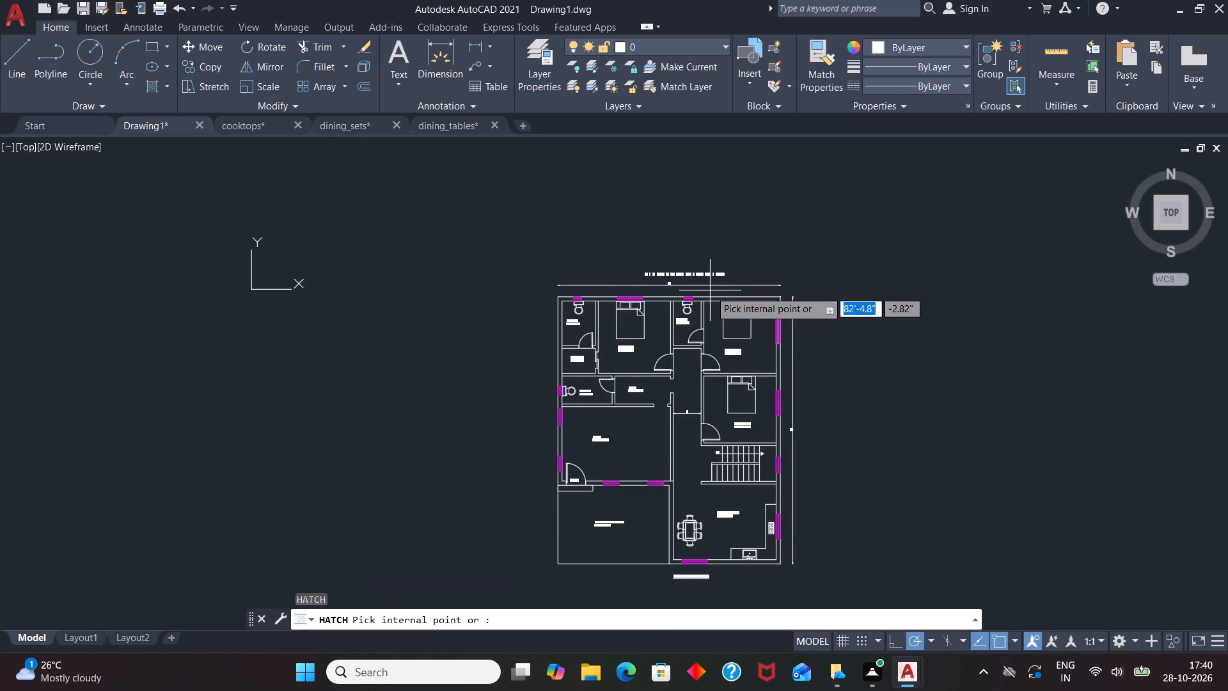
click(472, 51)
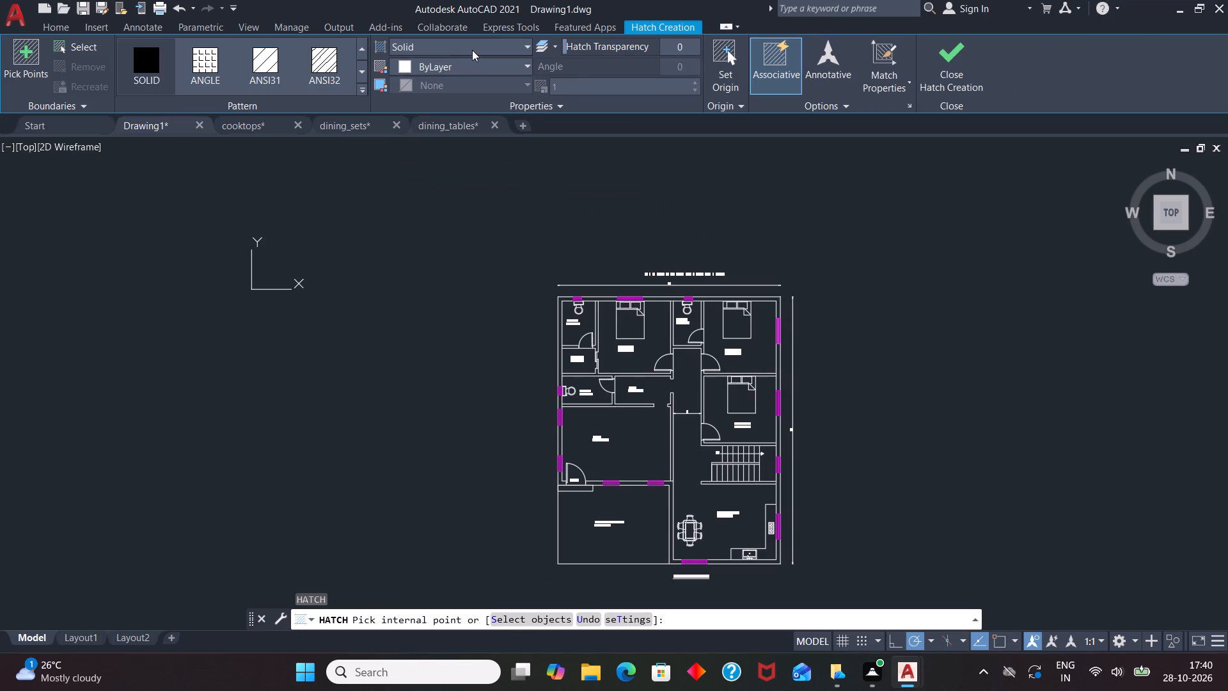
click(465, 64)
click(465, 67)
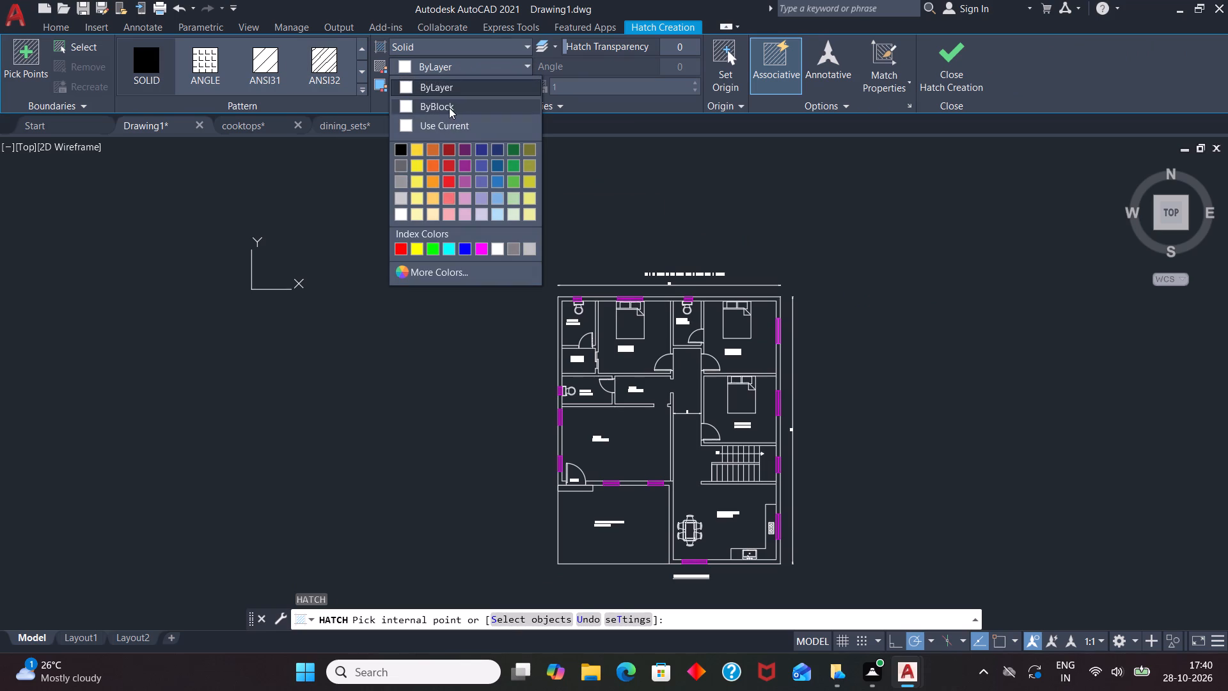
click(400, 168)
scroll(583, 346, up, 3)
double_click(476, 241)
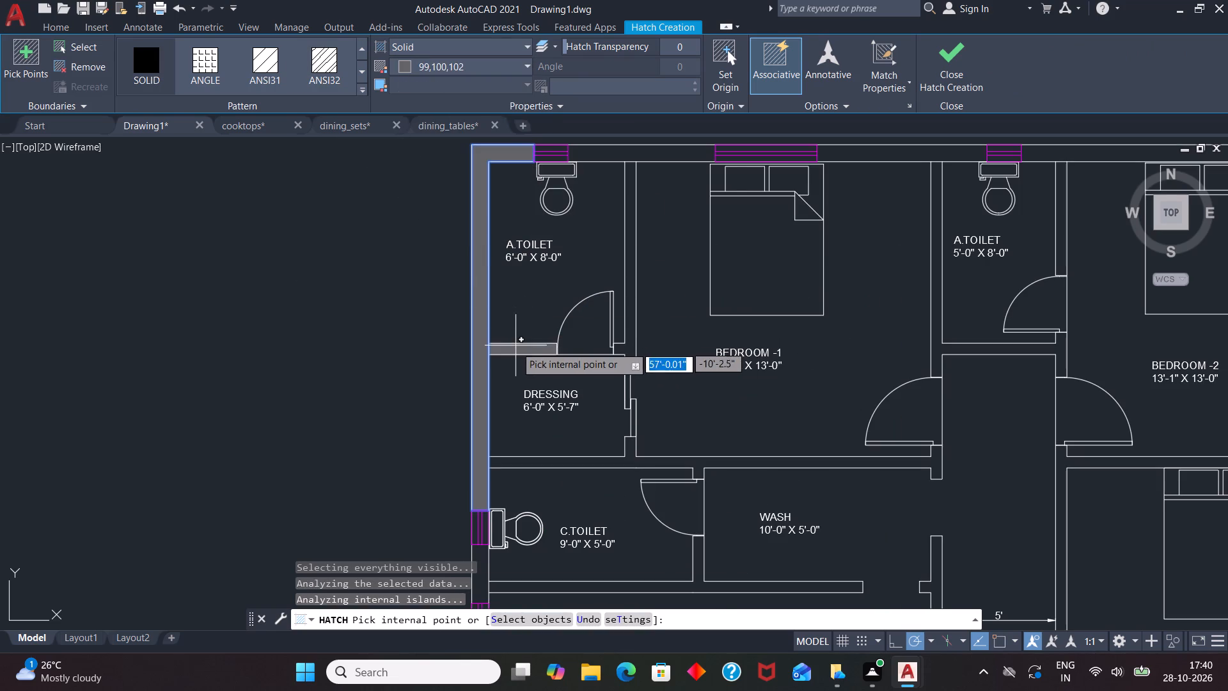
click(516, 347)
click(631, 287)
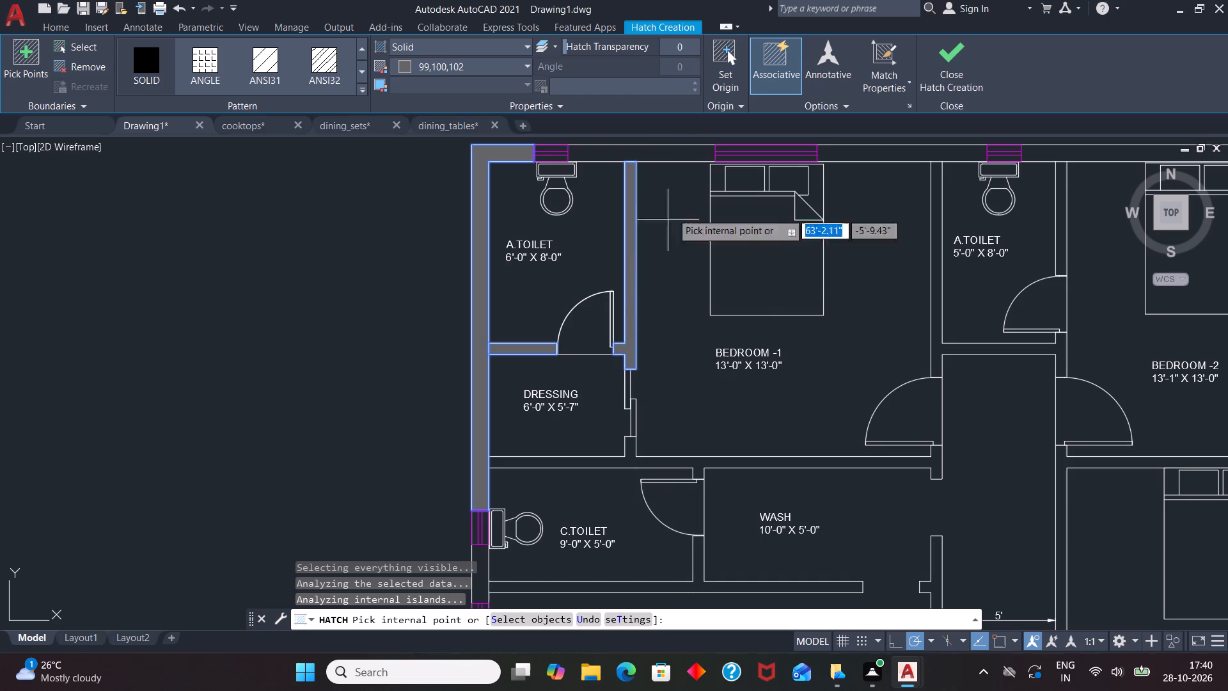
click(685, 163)
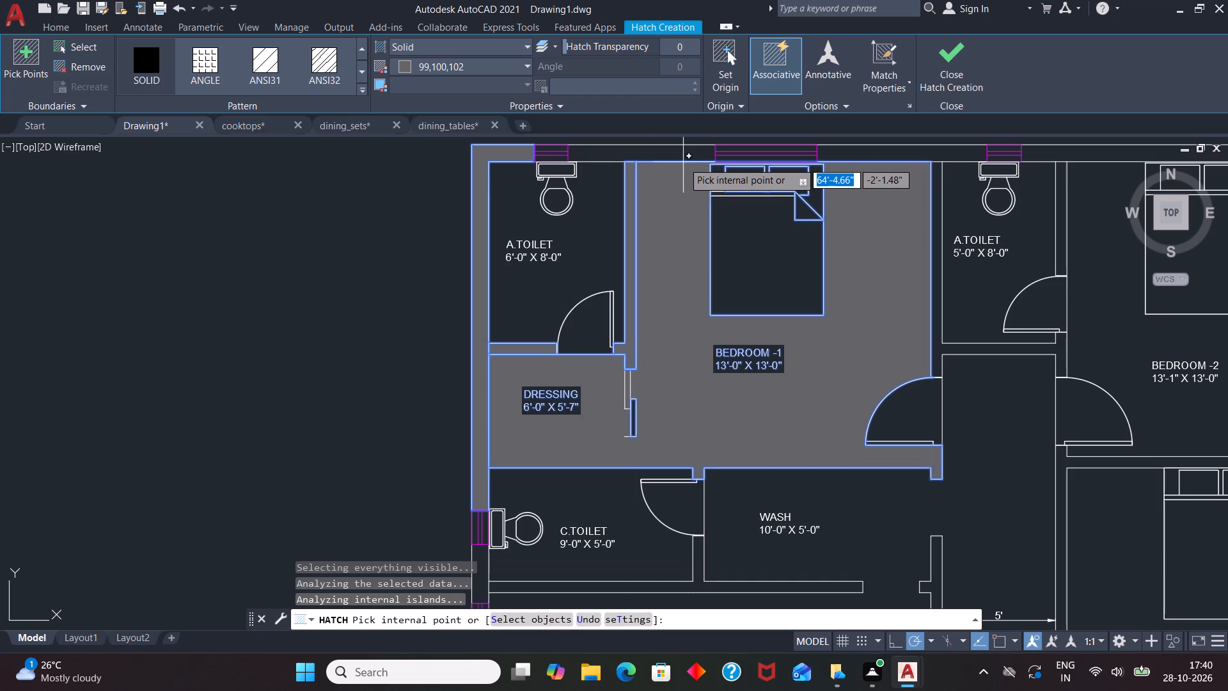
key(ctrl+z)
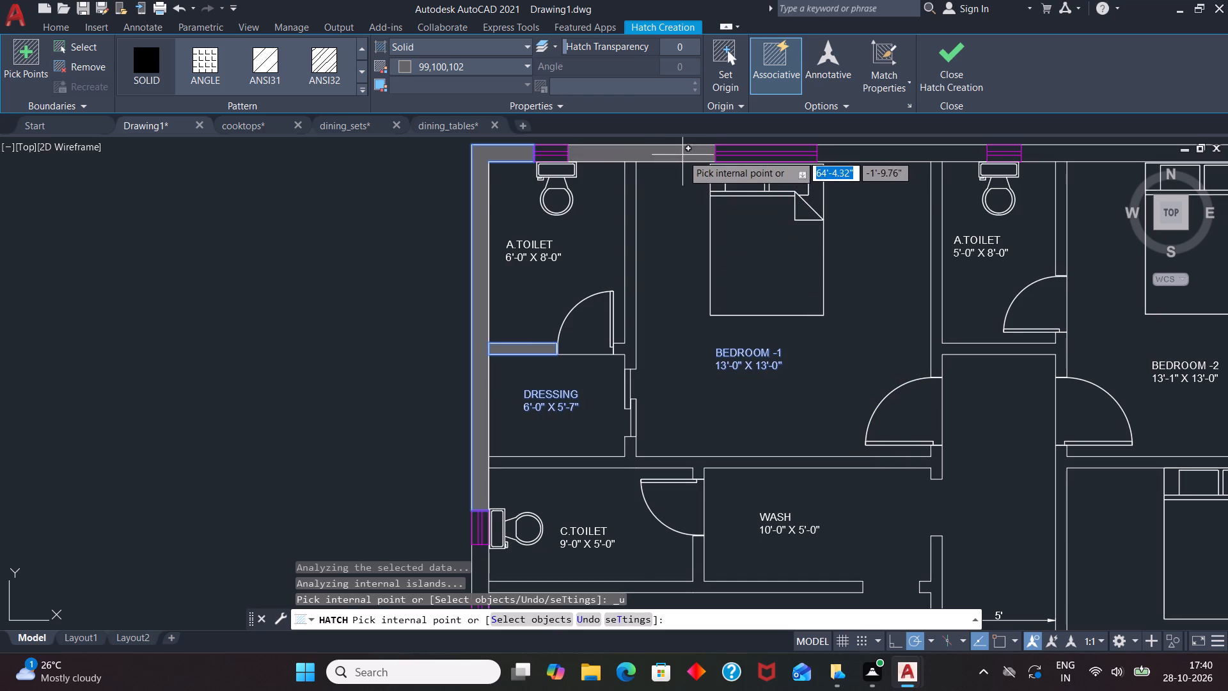
click(683, 154)
click(627, 282)
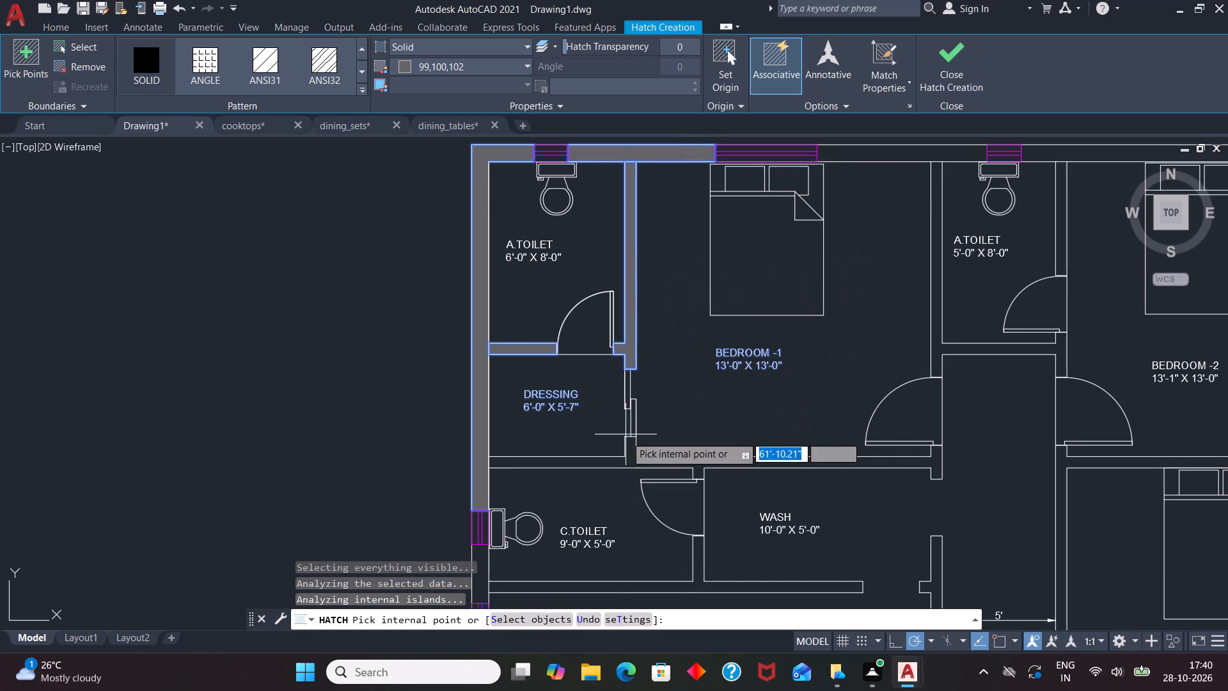
Fill the wall south of DRESSING and BEDROOM-1, the remaining north wall to the northeast corner, and the walls around the 5'-0" X 8'-0" A.TOILET.
scroll(634, 458, up, 1)
click(634, 458)
scroll(475, 417, down, 2)
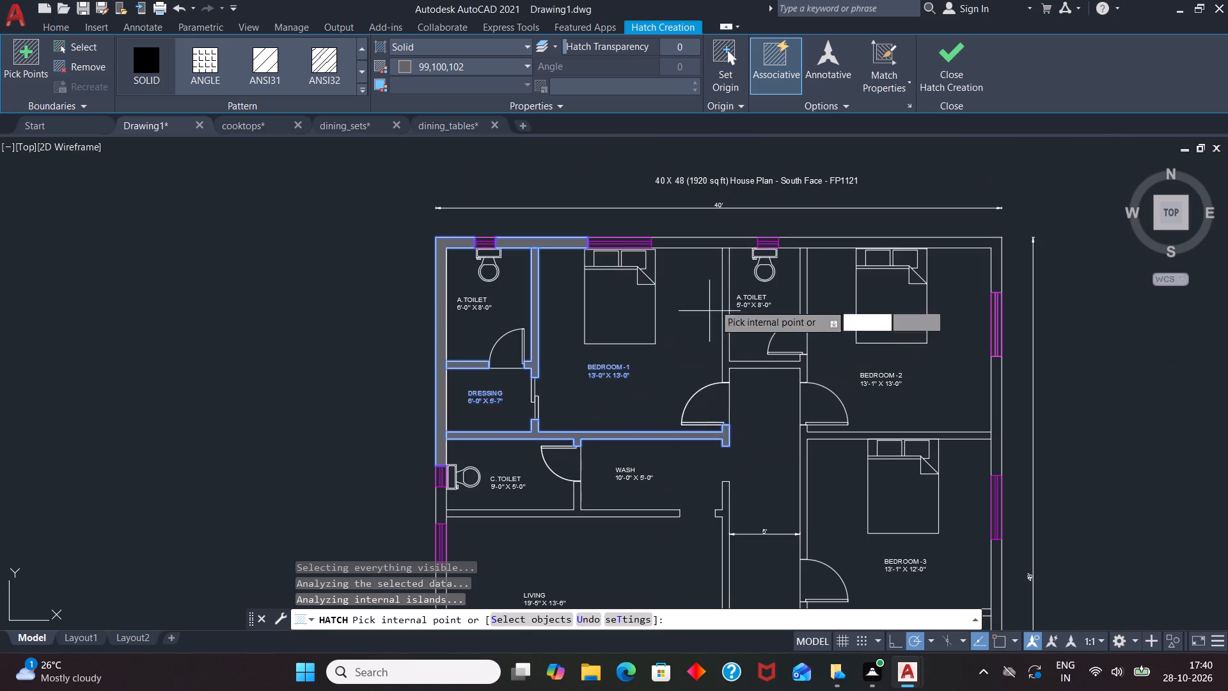
scroll(723, 262, up, 2)
click(737, 218)
click(725, 274)
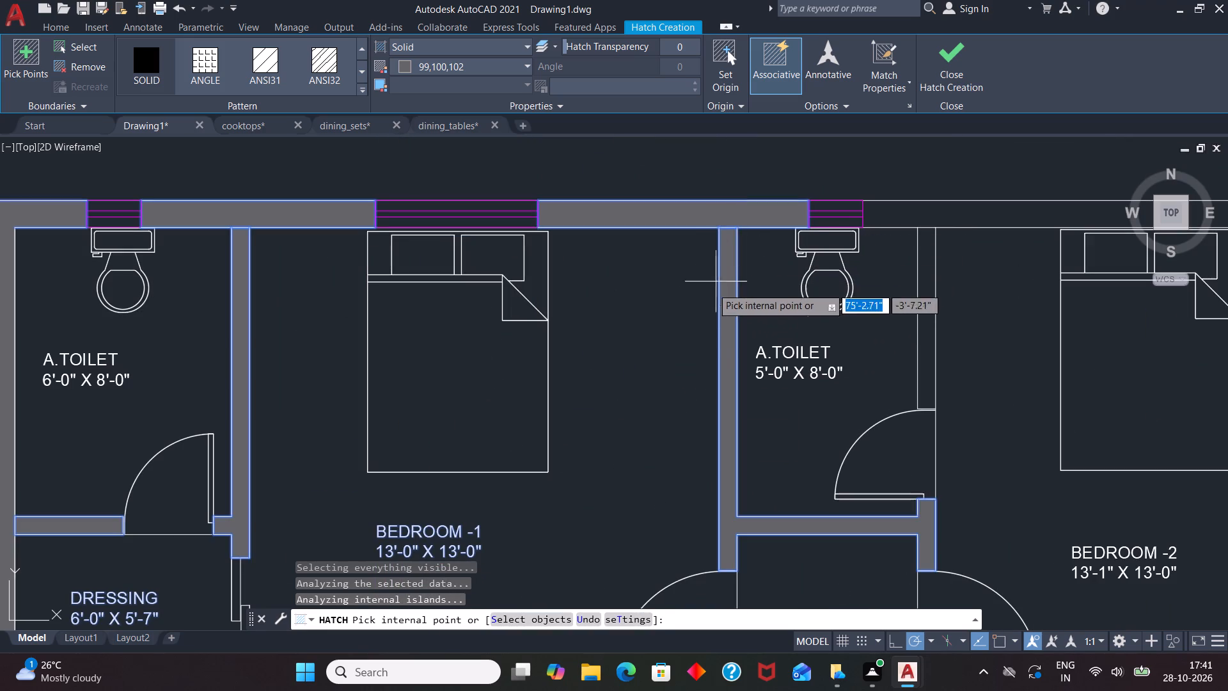
scroll(712, 324, down, 1)
scroll(870, 253, up, 1)
click(870, 253)
scroll(654, 265, down, 2)
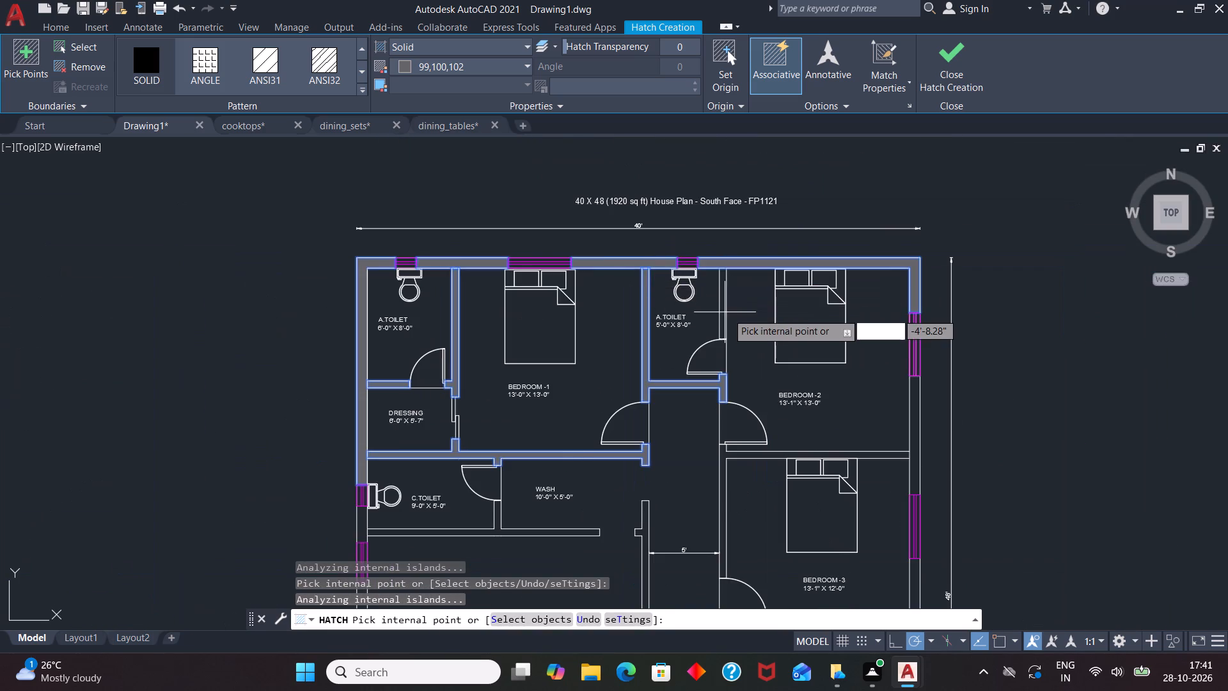
scroll(727, 313, up, 2)
click(719, 314)
scroll(535, 276, down, 2)
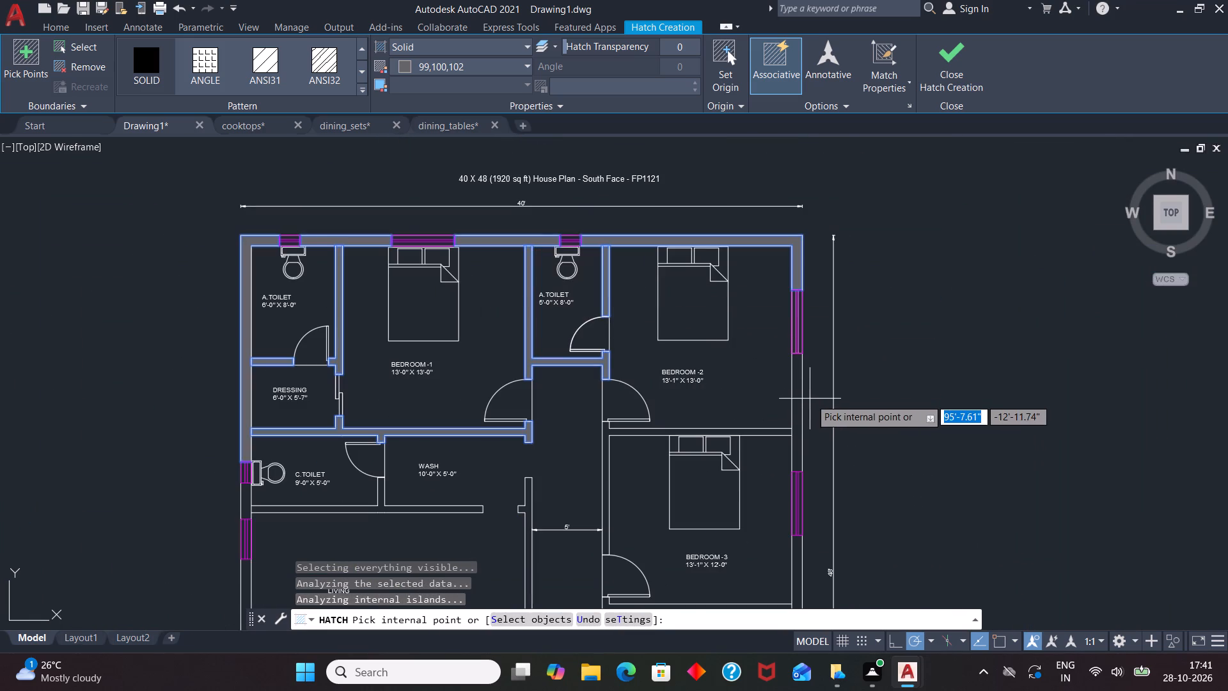
Fill the east wall segments between the bedroom and stair windows, the BEDROOM-2/BEDROOM-3 partition, and the wall south of BEDROOM-3.
scroll(810, 399, up, 2)
click(774, 431)
click(723, 486)
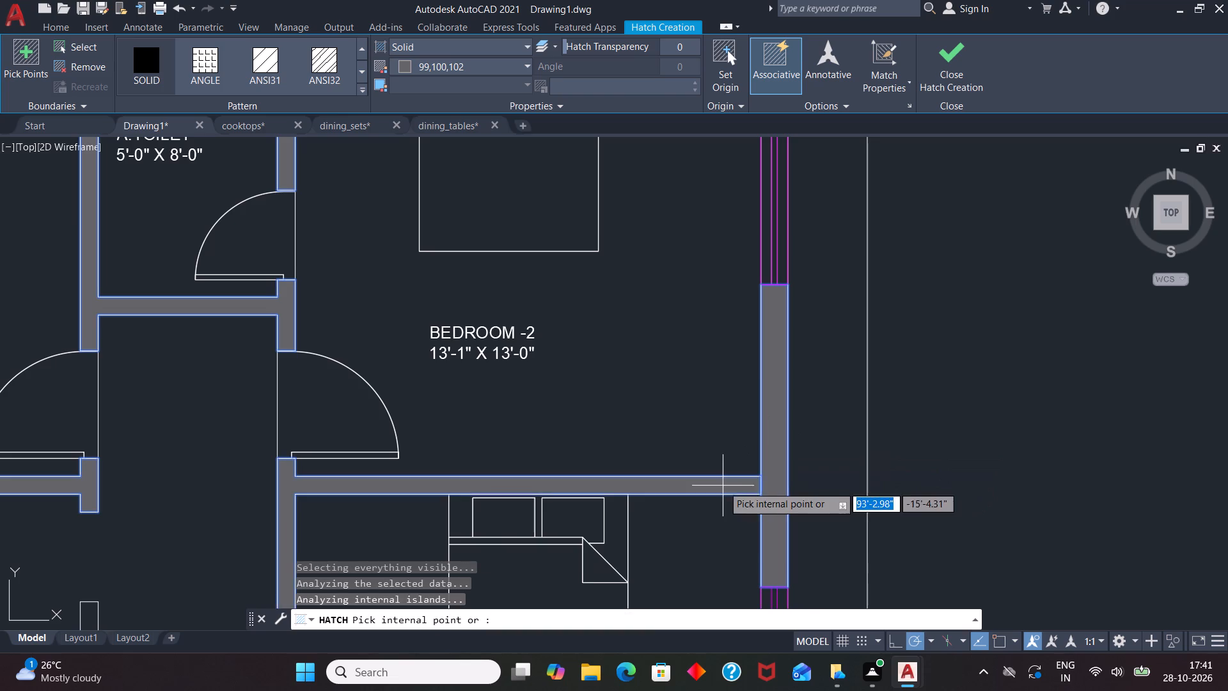
scroll(784, 375, down, 3)
scroll(780, 506, up, 2)
click(780, 506)
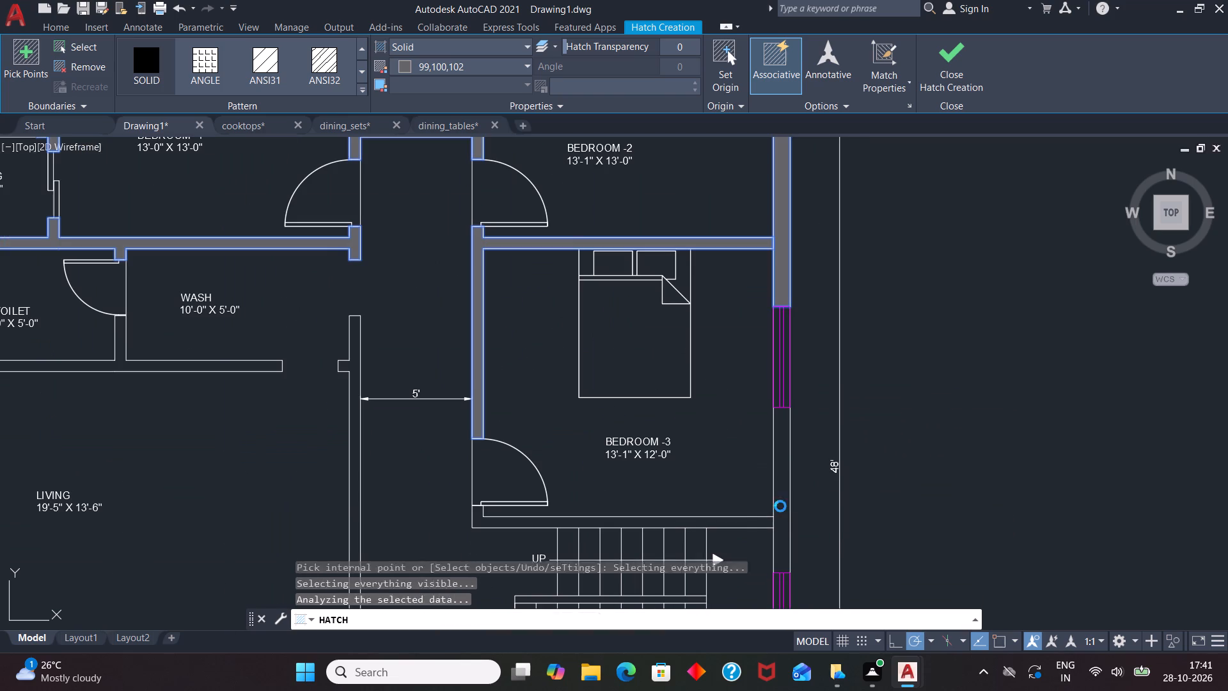
click(736, 520)
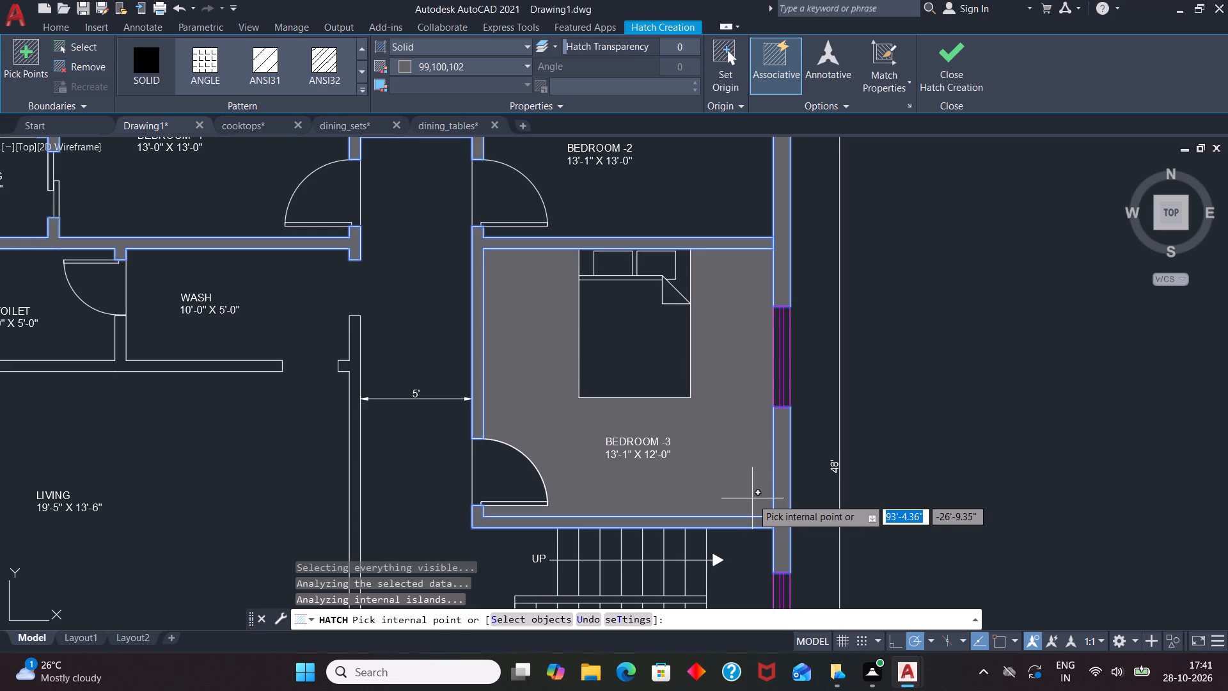
Fill the east wall beside the stairs, the wall south of the stairs, and the kitchen's southeast corner wall.
scroll(872, 330, down, 3)
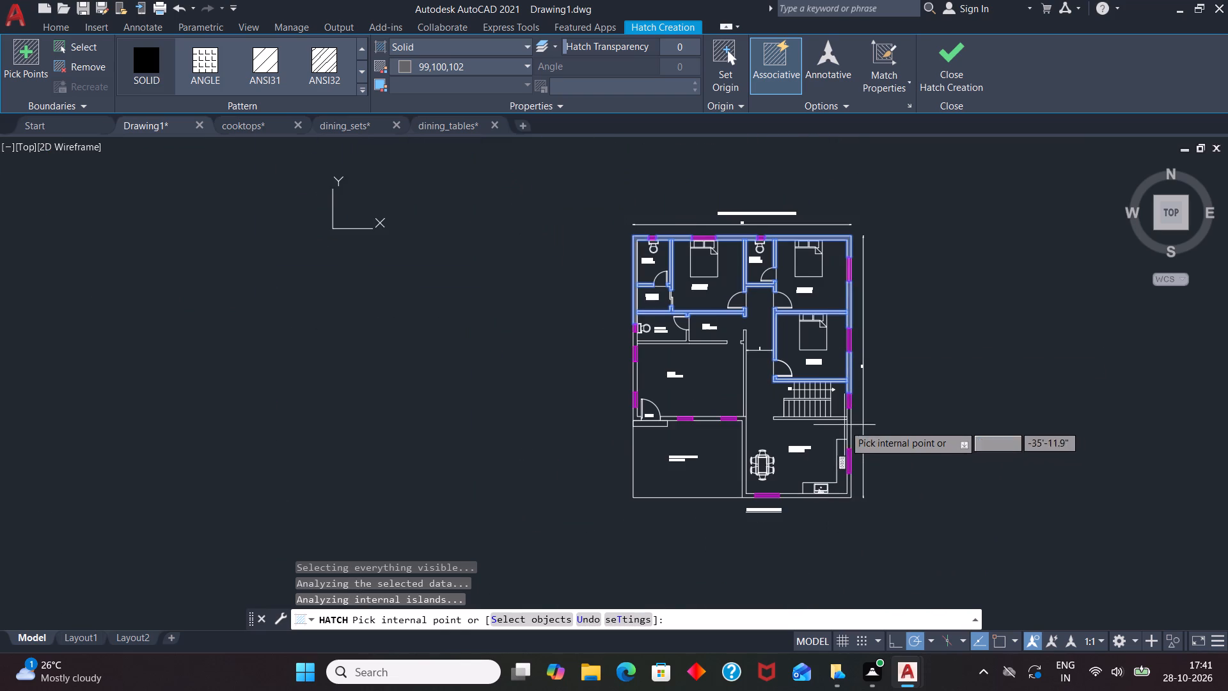
scroll(844, 425, up, 2)
click(853, 421)
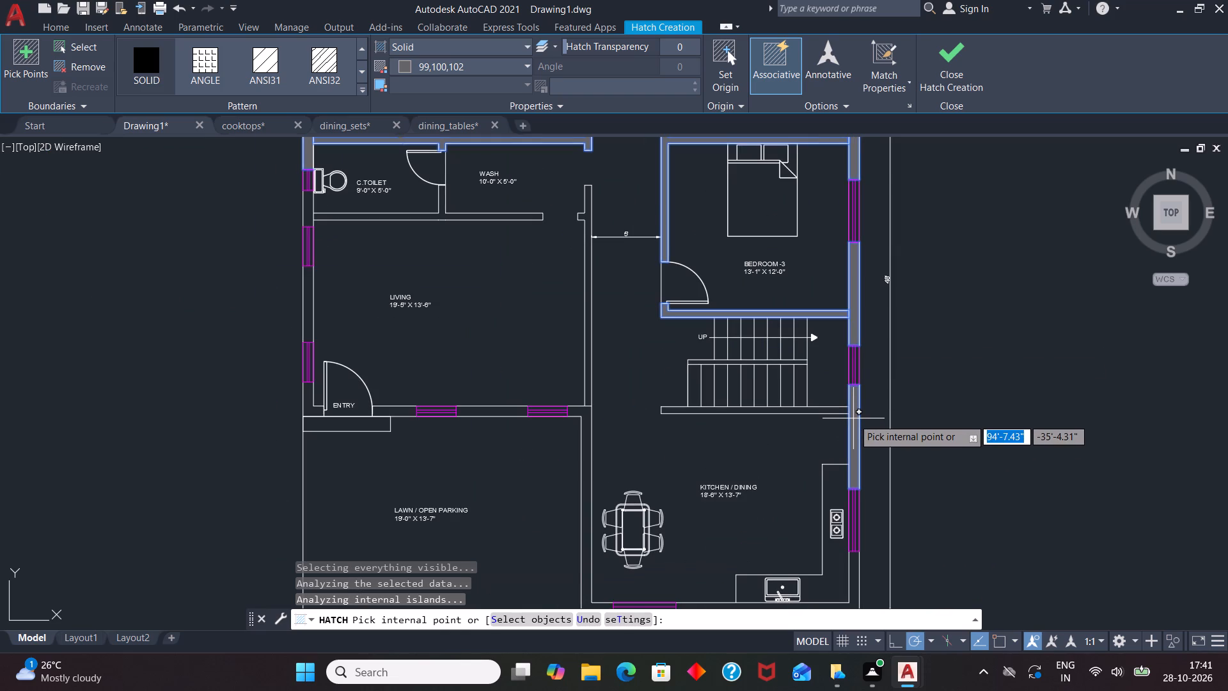
scroll(779, 414, up, 2)
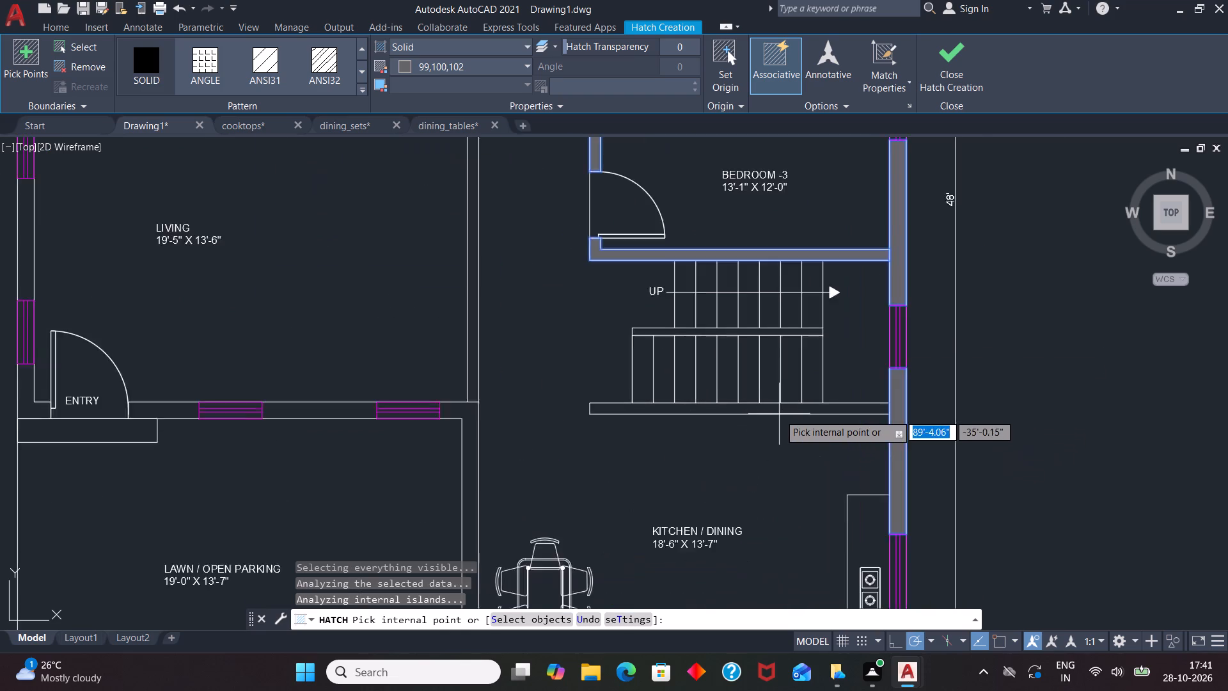
click(785, 407)
scroll(820, 400, down, 2)
scroll(855, 439, down, 1)
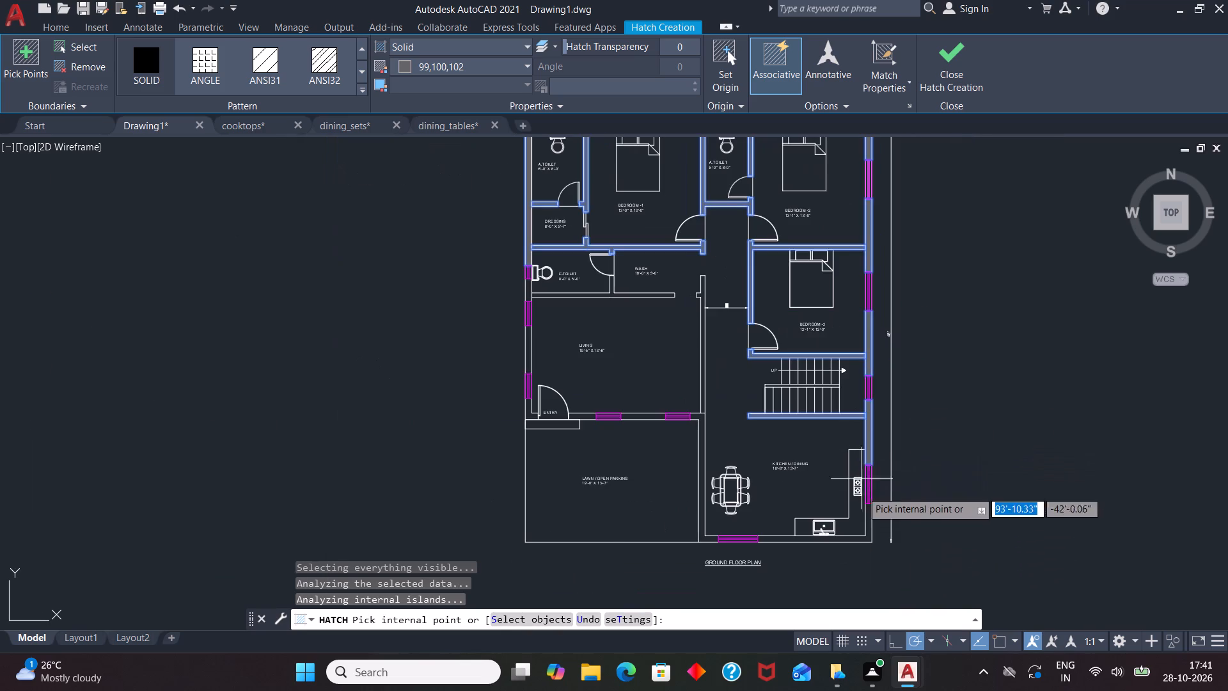
scroll(859, 529, up, 1)
click(853, 546)
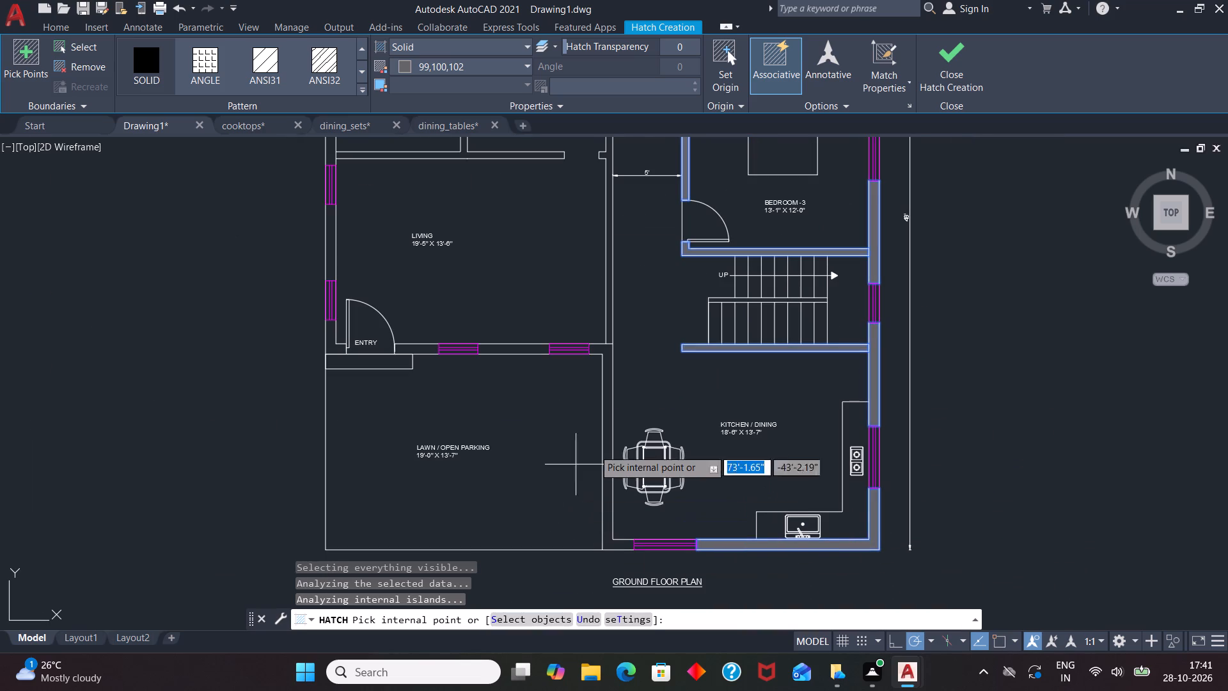
Fill the wall between the kitchen and the lawn, and the LIVING south wall segments between its windows and the entry door.
click(609, 376)
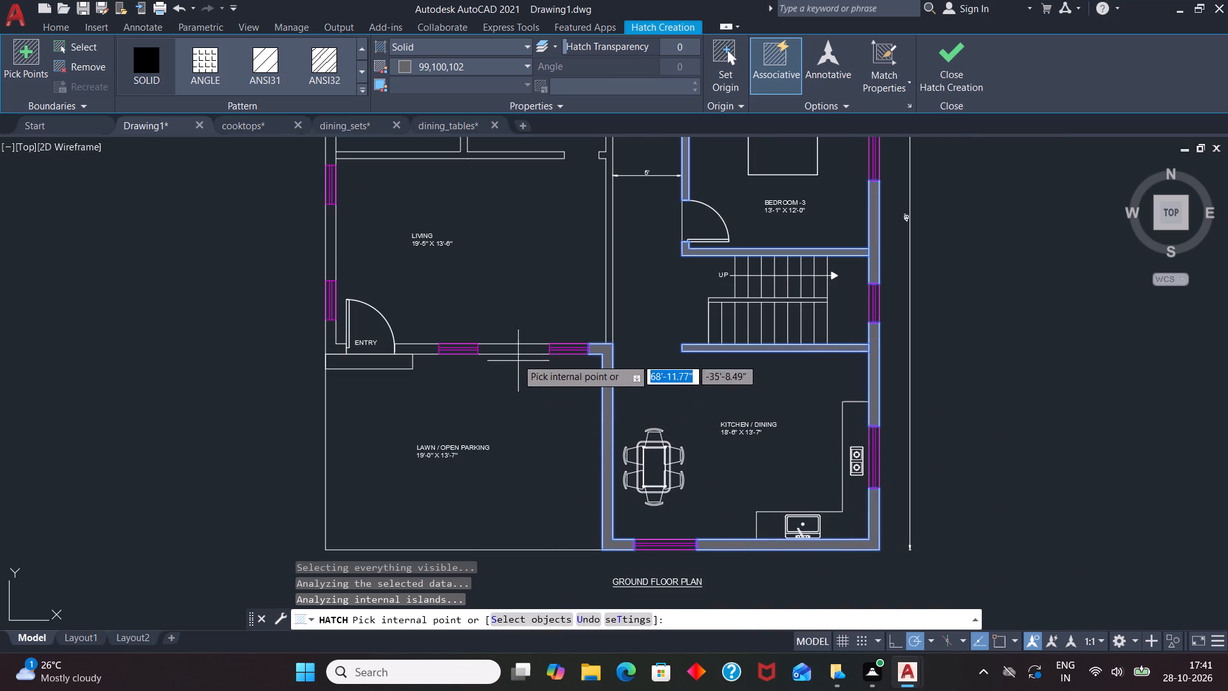
click(514, 348)
click(424, 346)
scroll(494, 449, down, 1)
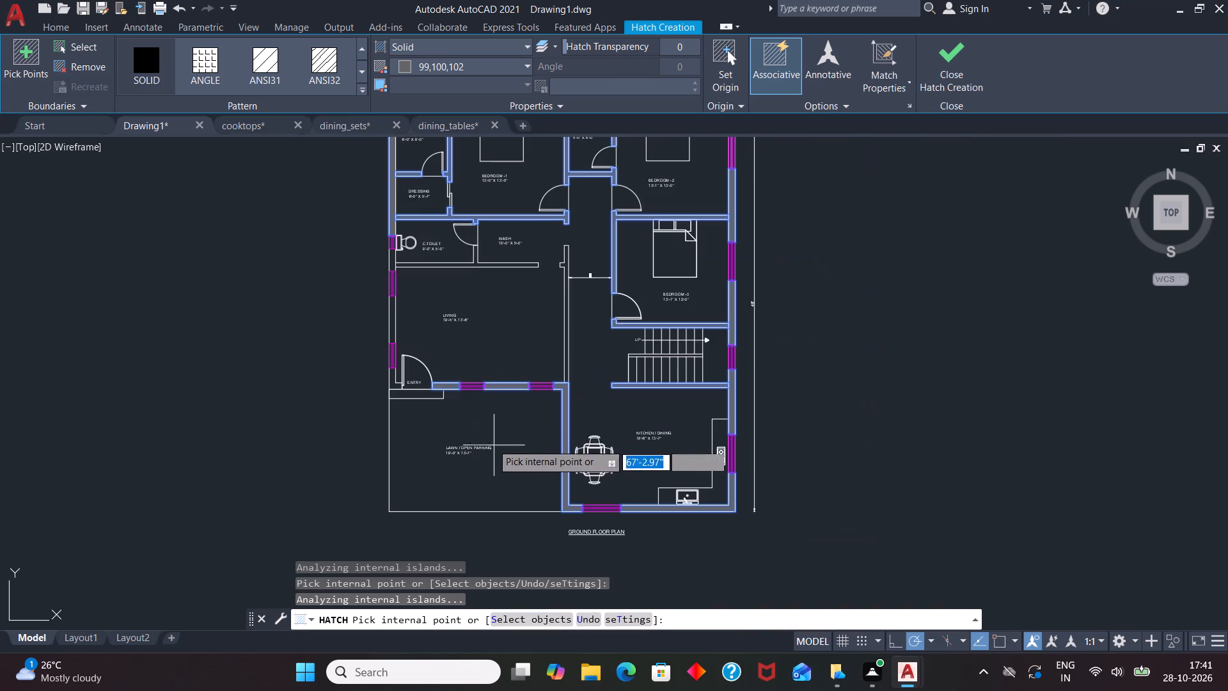
Fill the west wall segments beside LIVING and C.TOILET, the C.TOILET/WASH partitions and the LIVING east wall, and finish the hatch.
scroll(393, 296, up, 2)
click(383, 323)
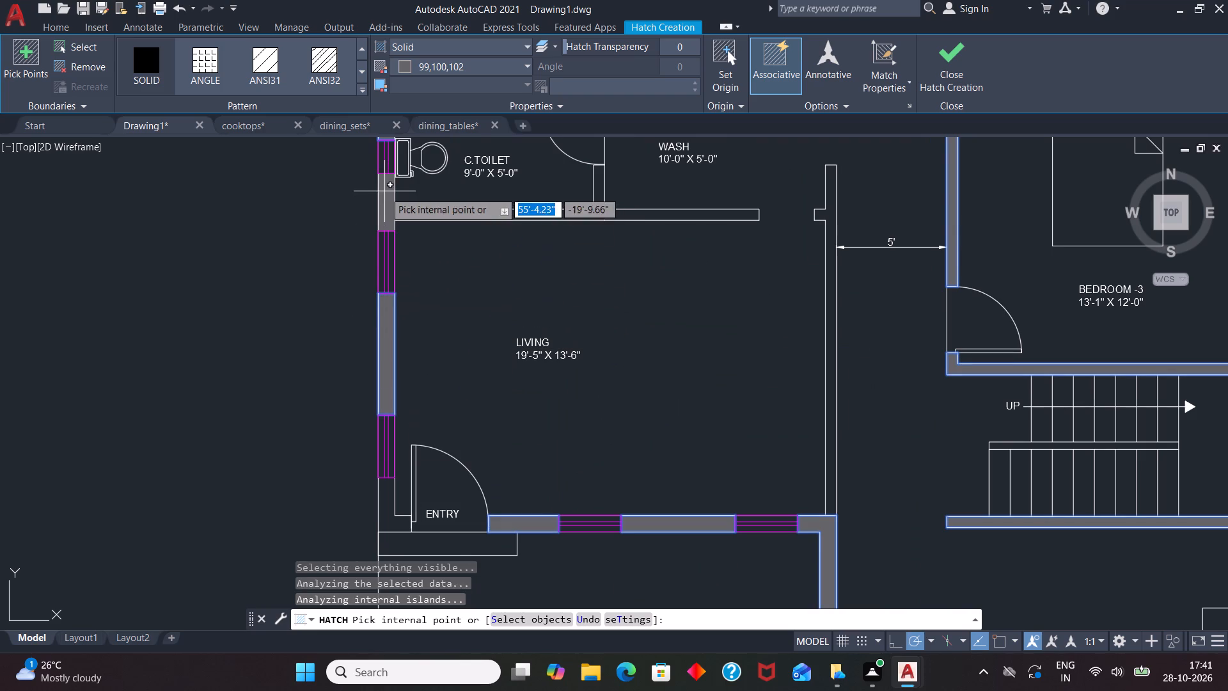
click(384, 191)
click(447, 217)
scroll(487, 349, down, 1)
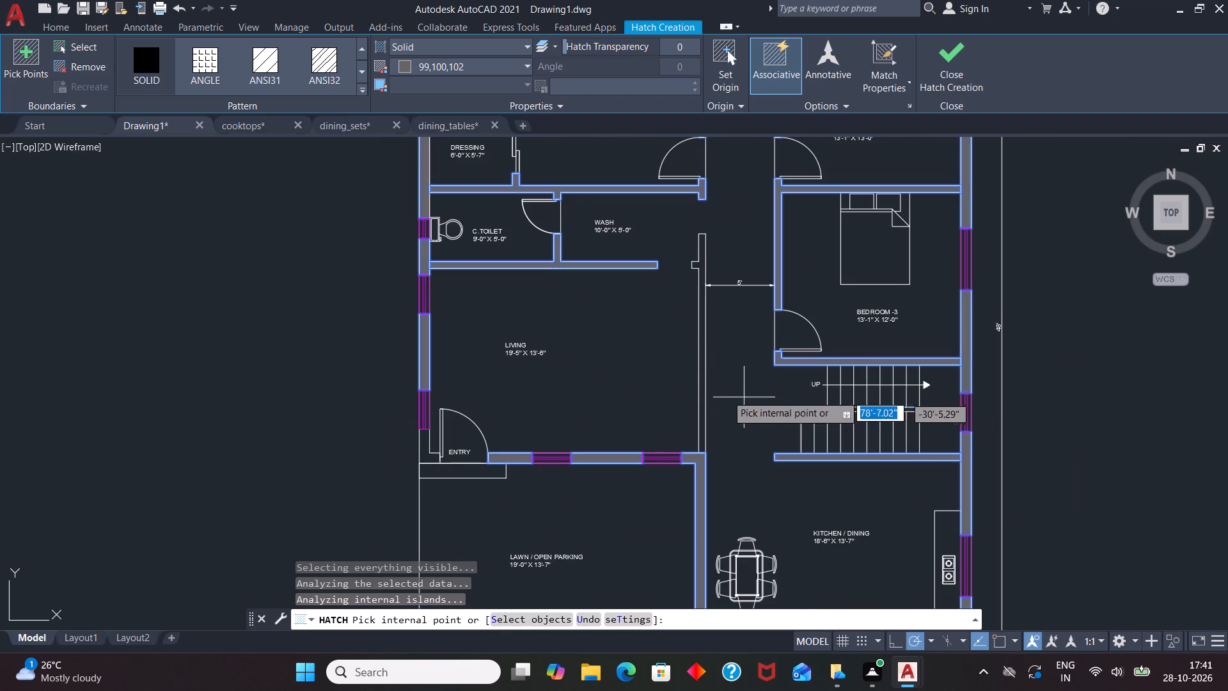
click(702, 376)
scroll(677, 436, down, 1)
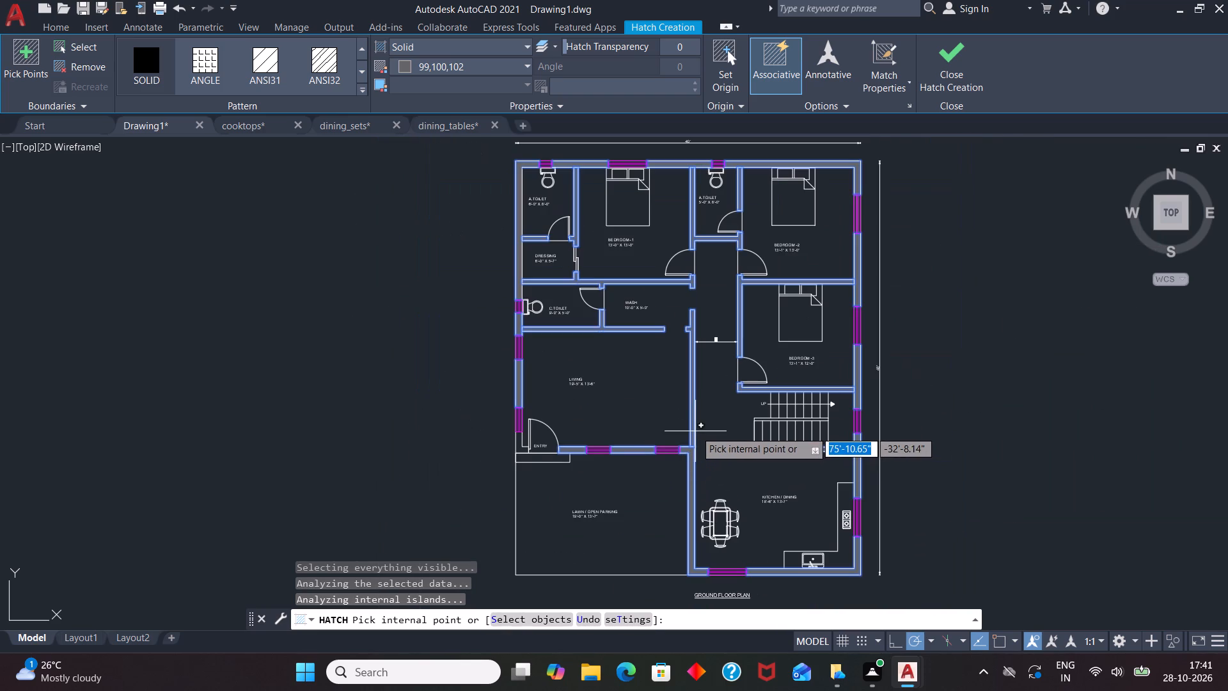
key(Escape)
Save the drawing as "3BHK 3" in the CAD BLOCKS folder.
scroll(769, 339, up, 1)
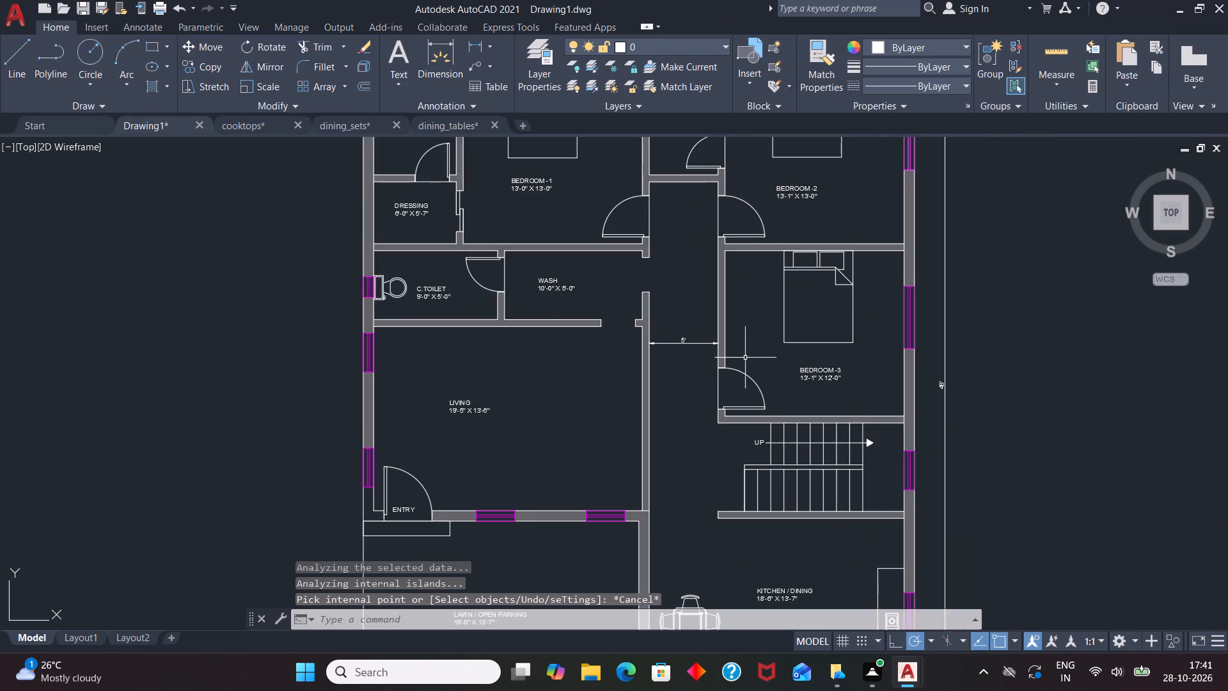
scroll(686, 413, down, 1)
scroll(734, 365, down, 1)
scroll(707, 269, up, 1)
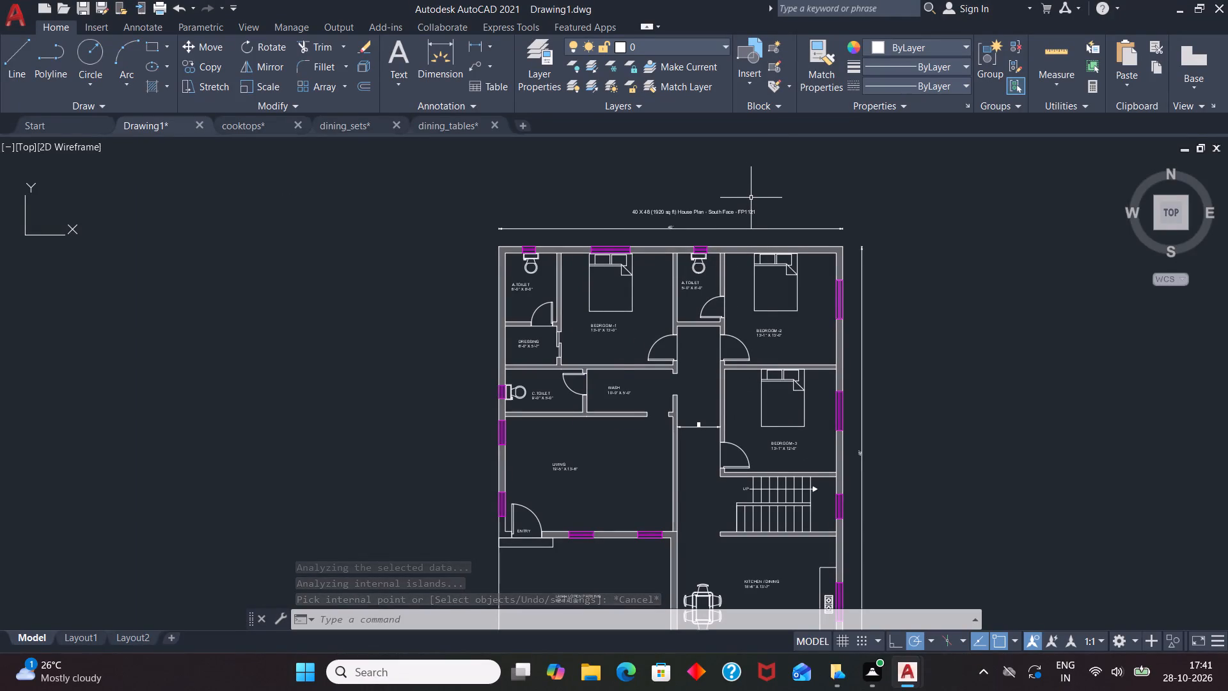
scroll(751, 198, down, 1)
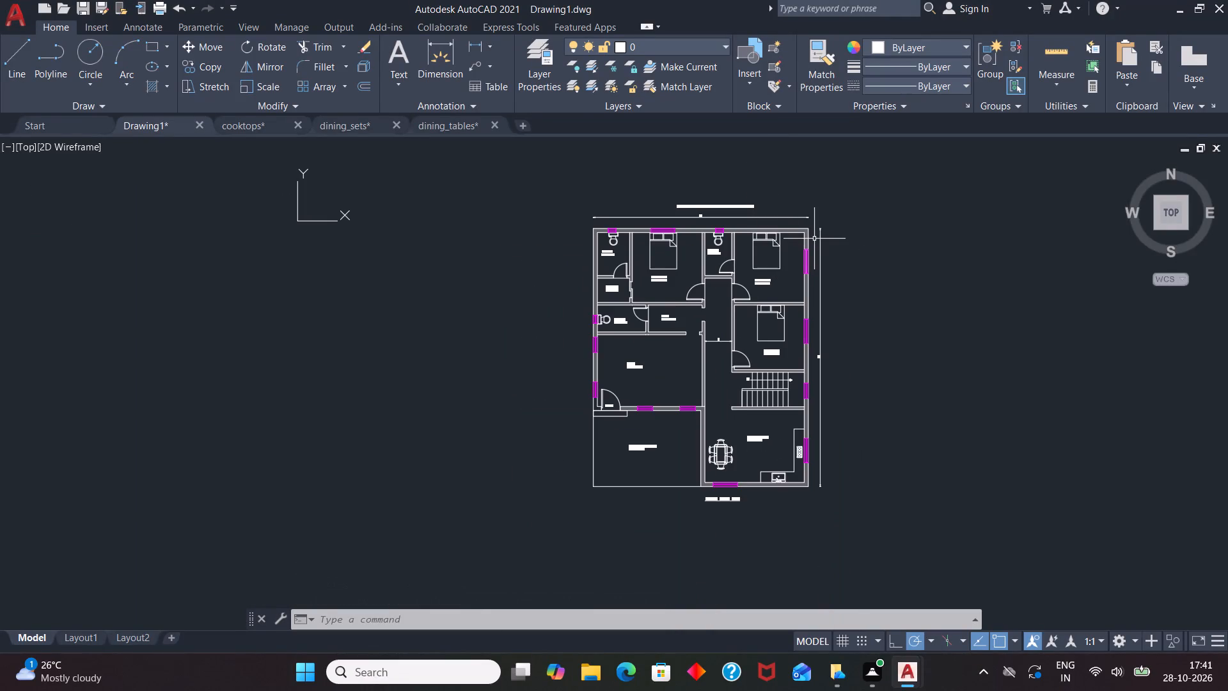
key(ctrl+s)
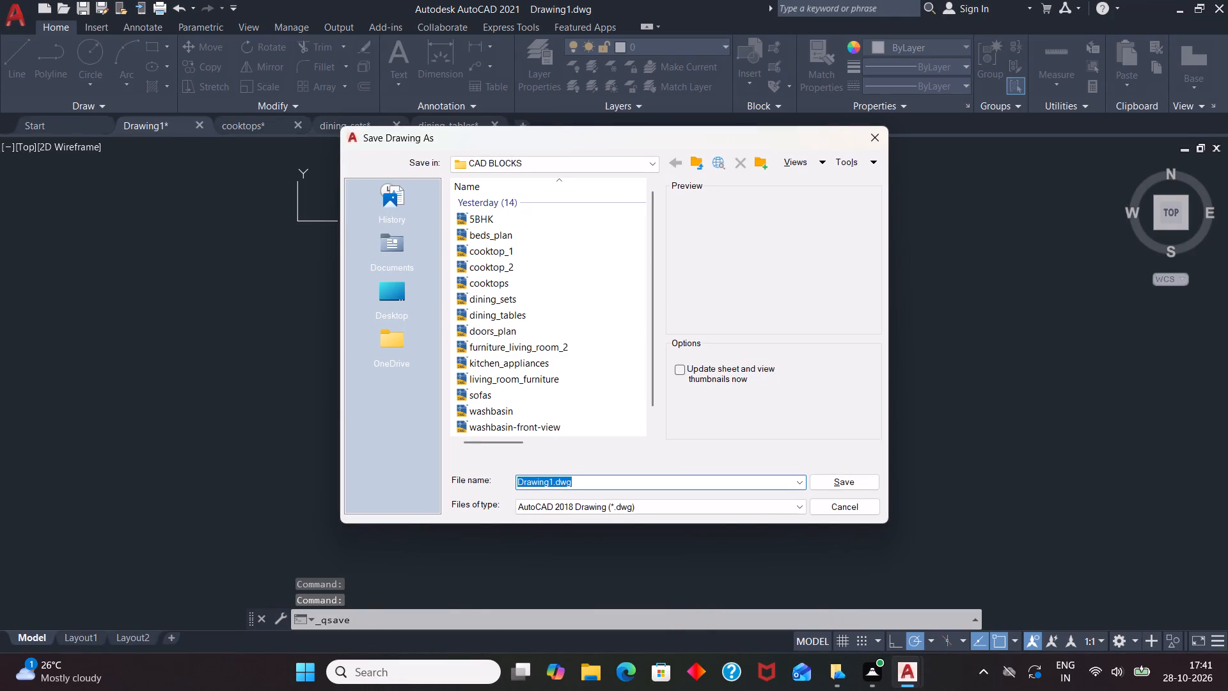
key(BackSpace)
text(3BH)
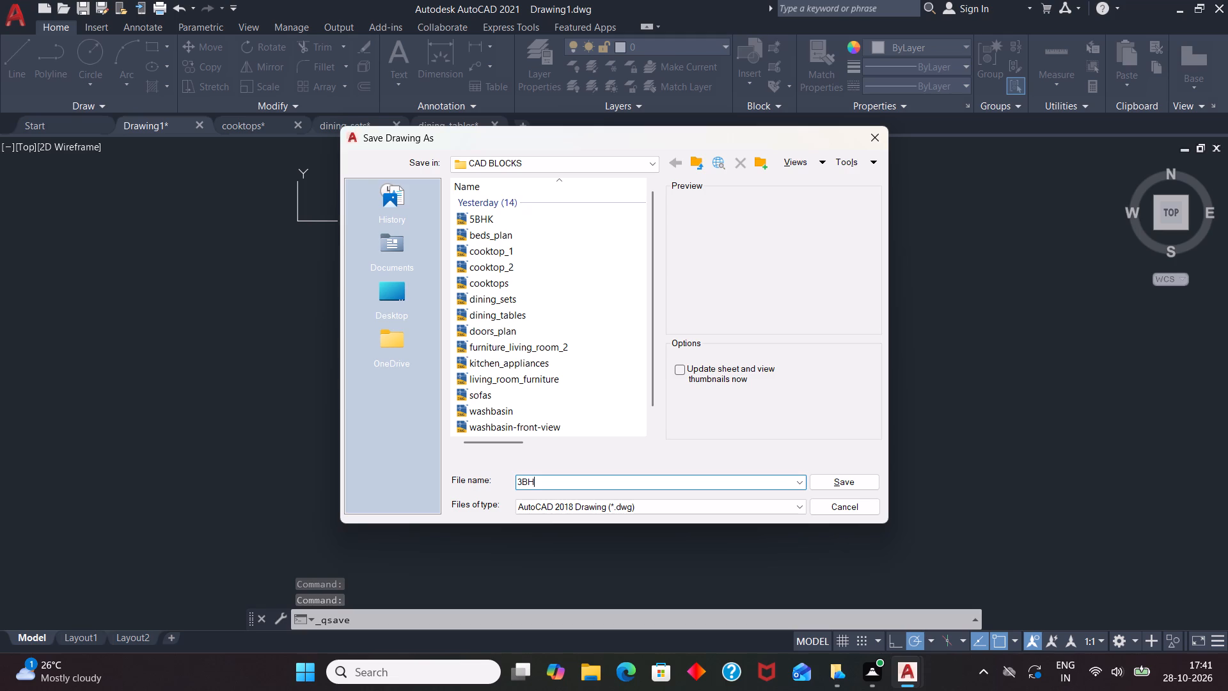
text(K)
key(space)
key(3)
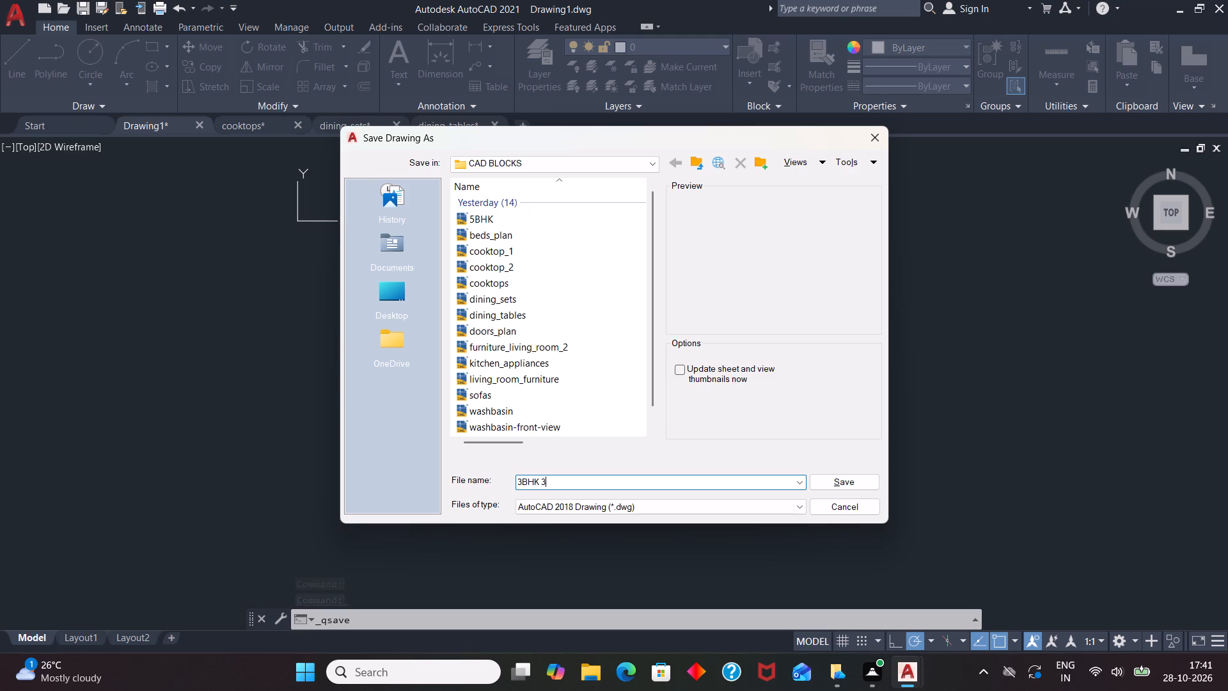
key(Return)
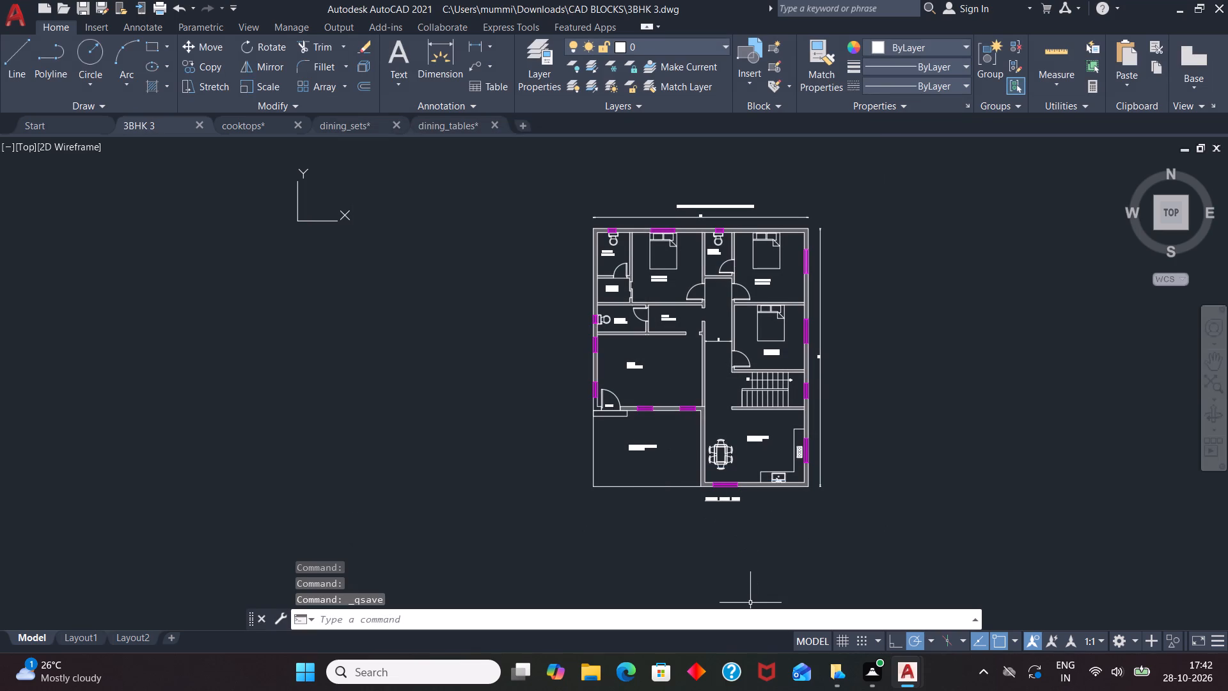
Query the LOGFILENAME system variable for the drawing's log file path.
click(741, 622)
text(LOGFILENAME)
key(Return)
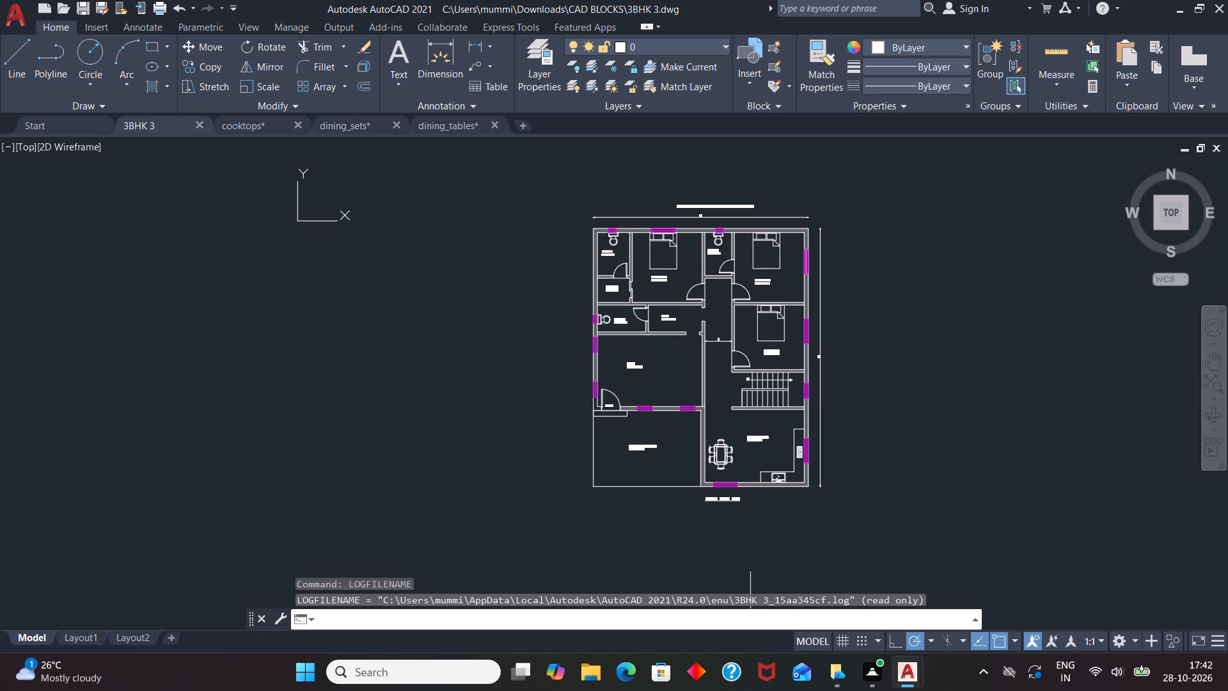
Start a plot of the model and choose DWG To PDF.pc3 as the plotter.
key(ctrl+p)
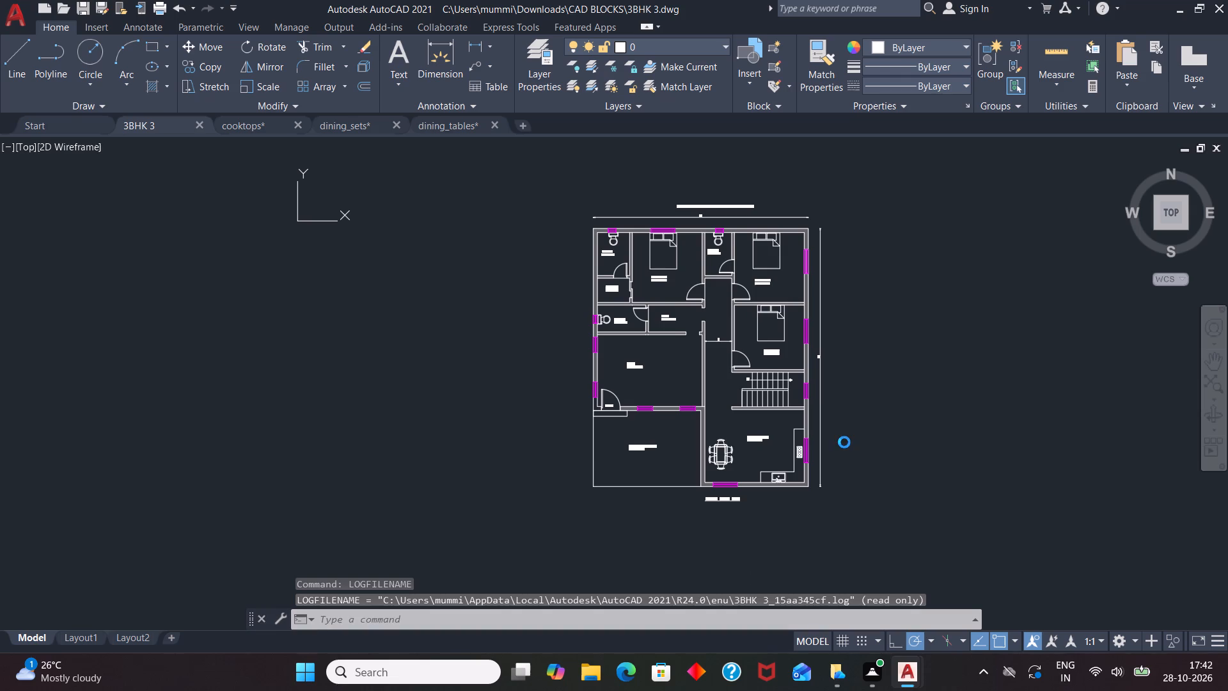
click(801, 178)
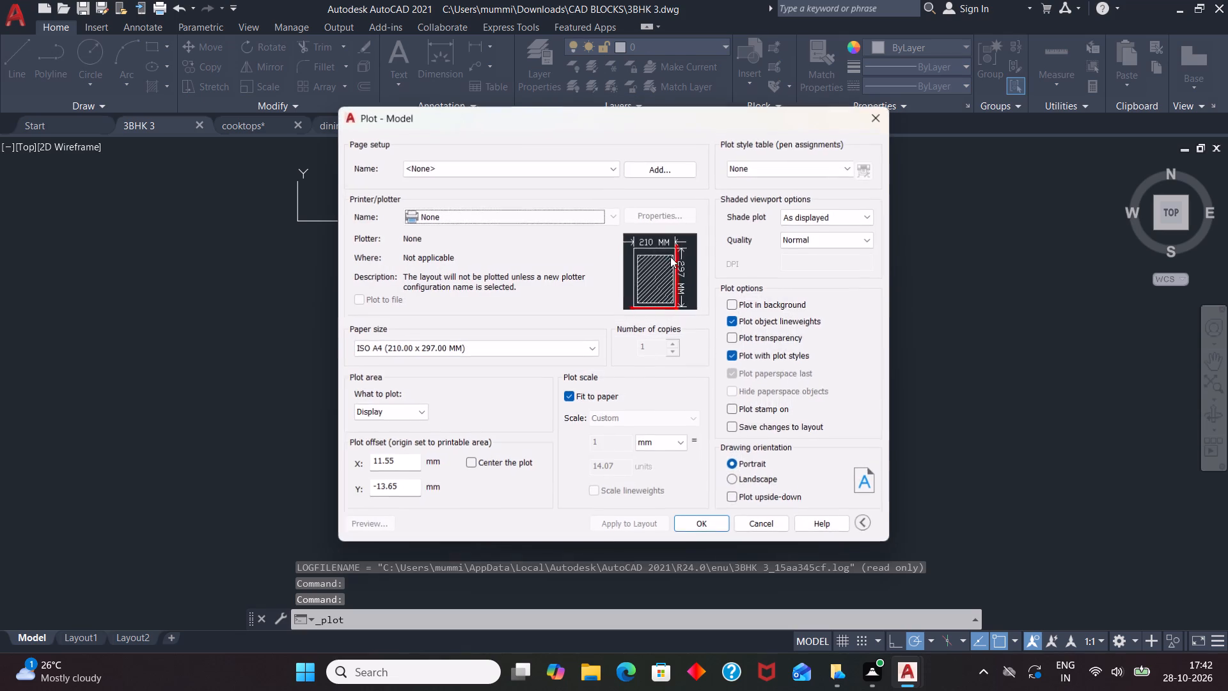
click(611, 216)
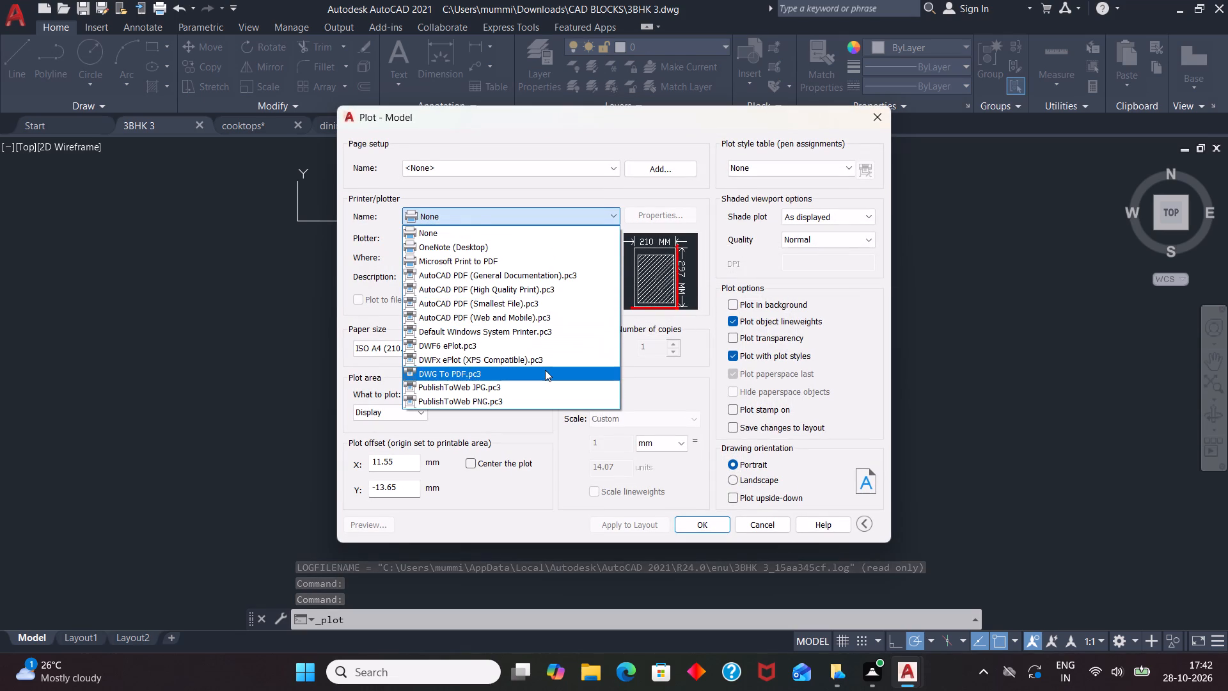
click(545, 370)
Set the PDF vector quality to 4800 dpi and apply the printer configuration change to the current plot only.
click(593, 296)
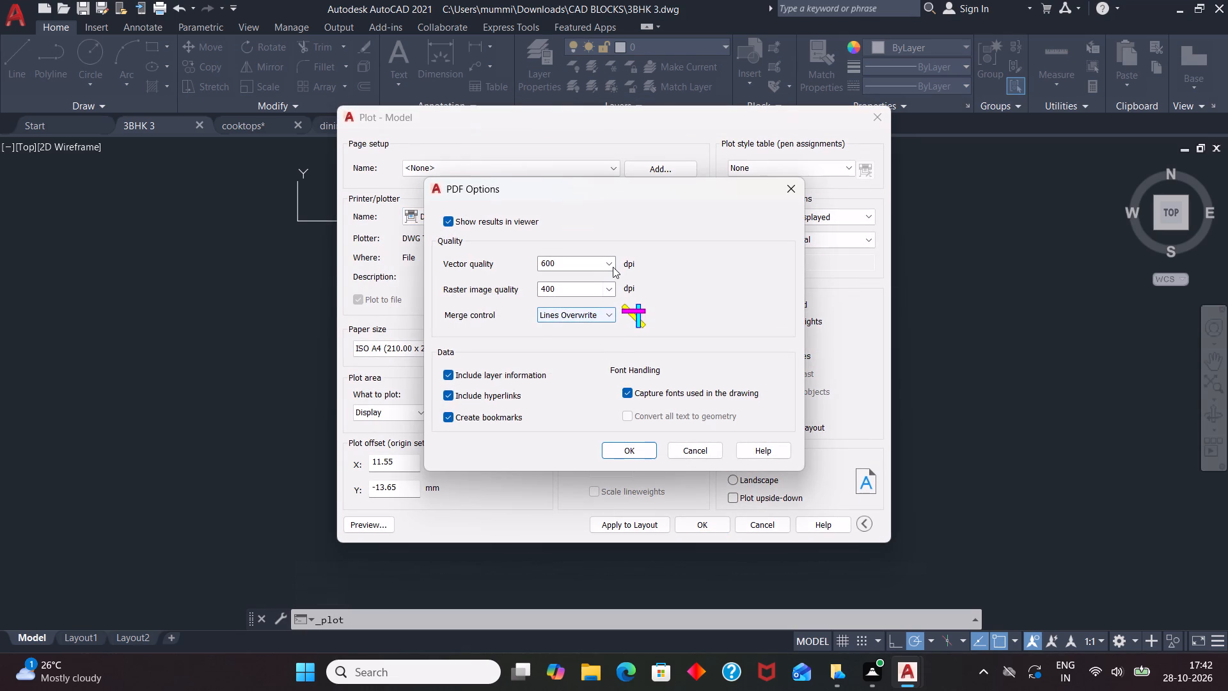
click(613, 264)
click(567, 357)
click(609, 288)
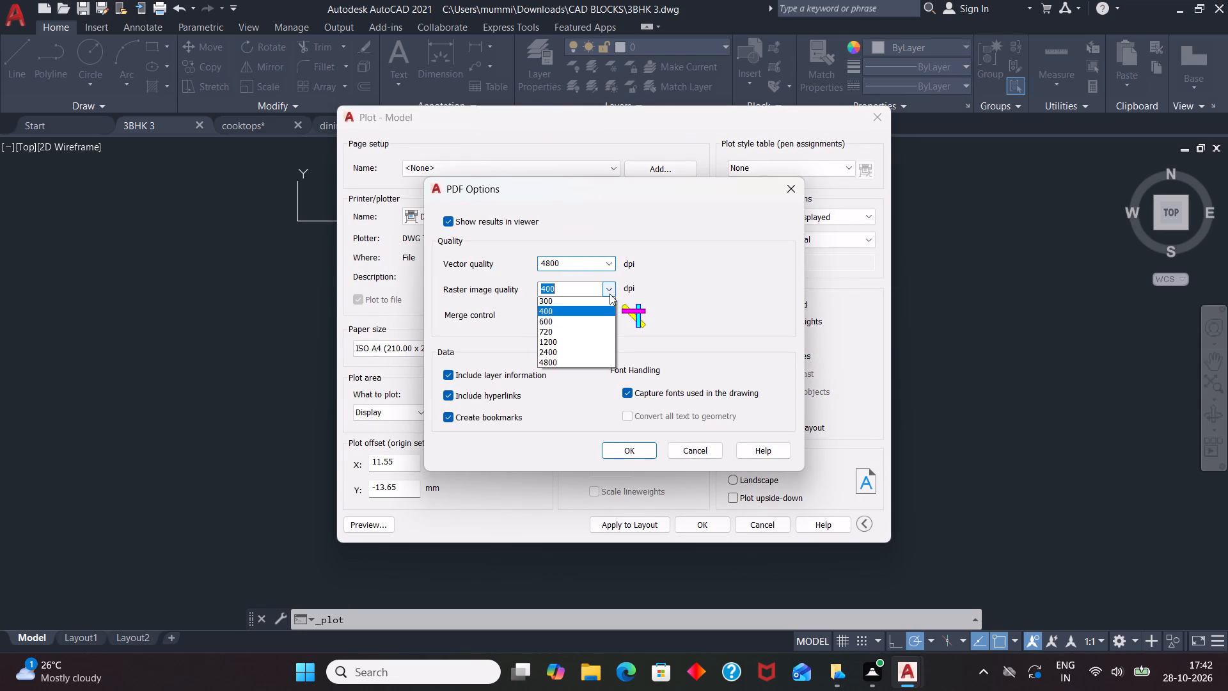
click(571, 381)
click(611, 447)
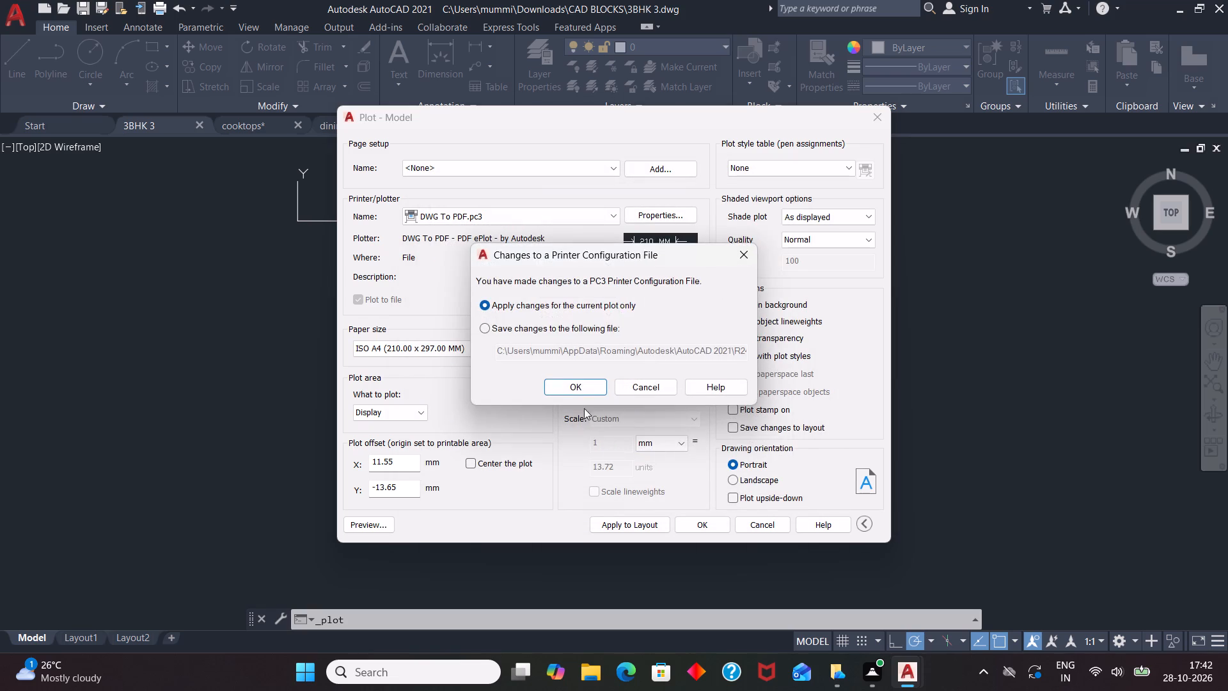
click(579, 385)
Set the paper size to ISO full bleed A3 (420.00 x 297.00 MM) and center the plot.
click(571, 347)
scroll(516, 499, up, 15)
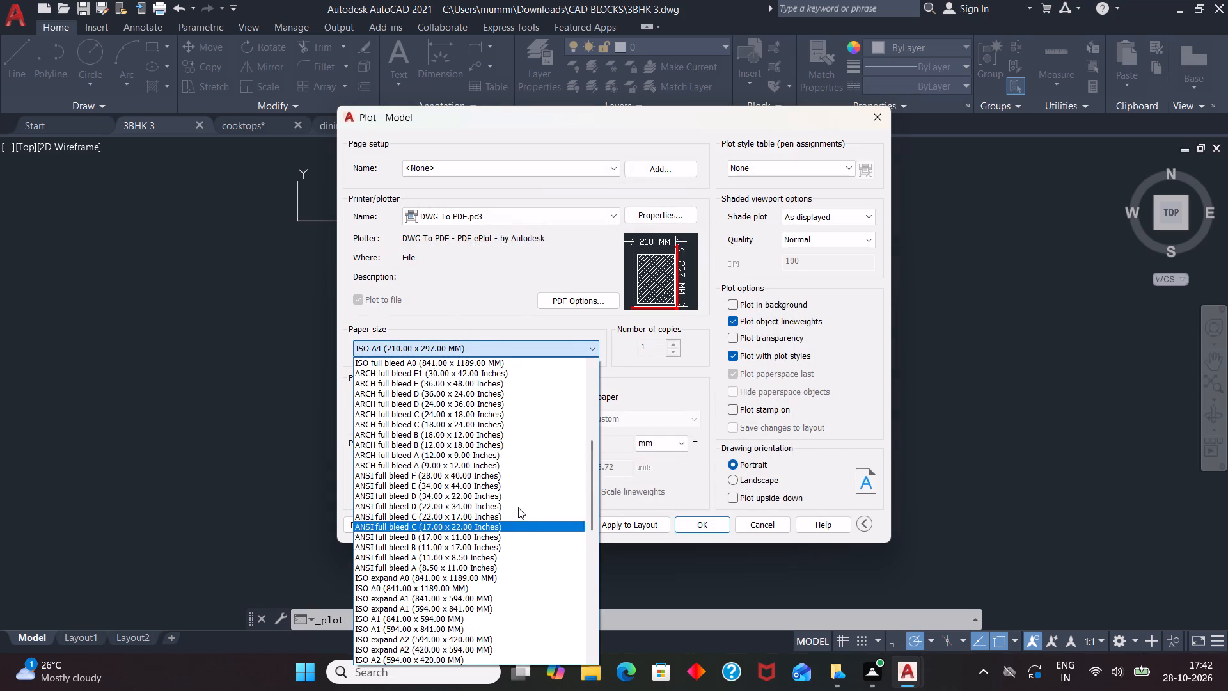
scroll(513, 507, up, 5)
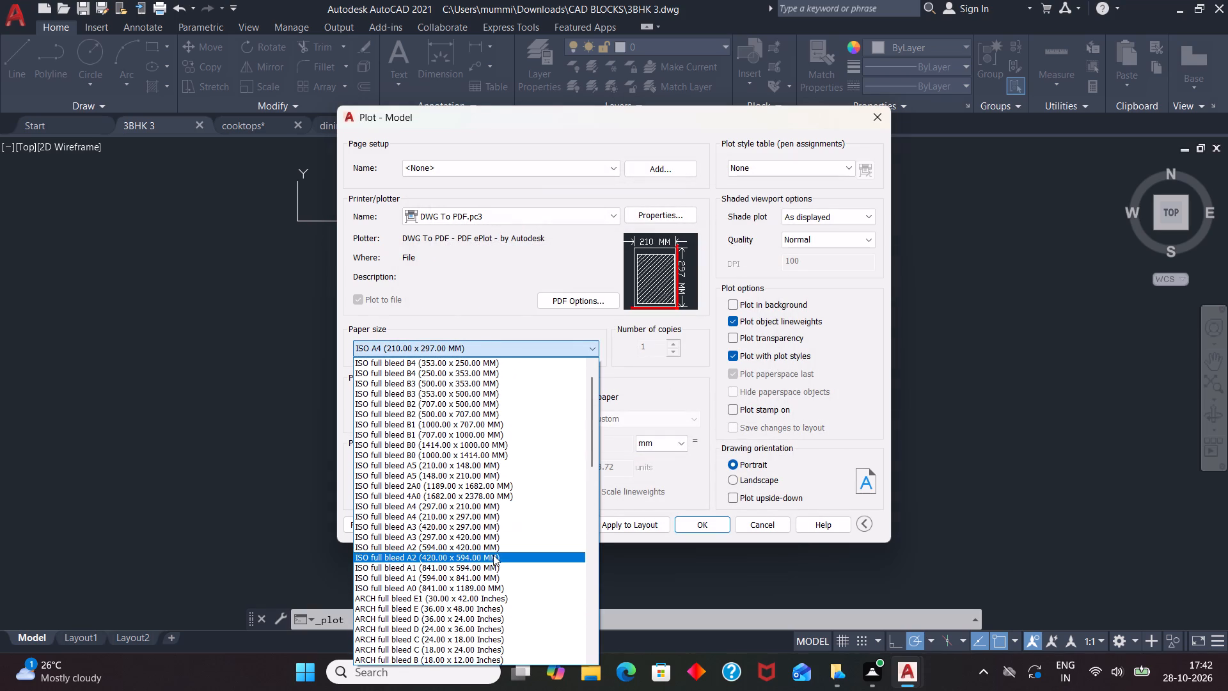
click(505, 529)
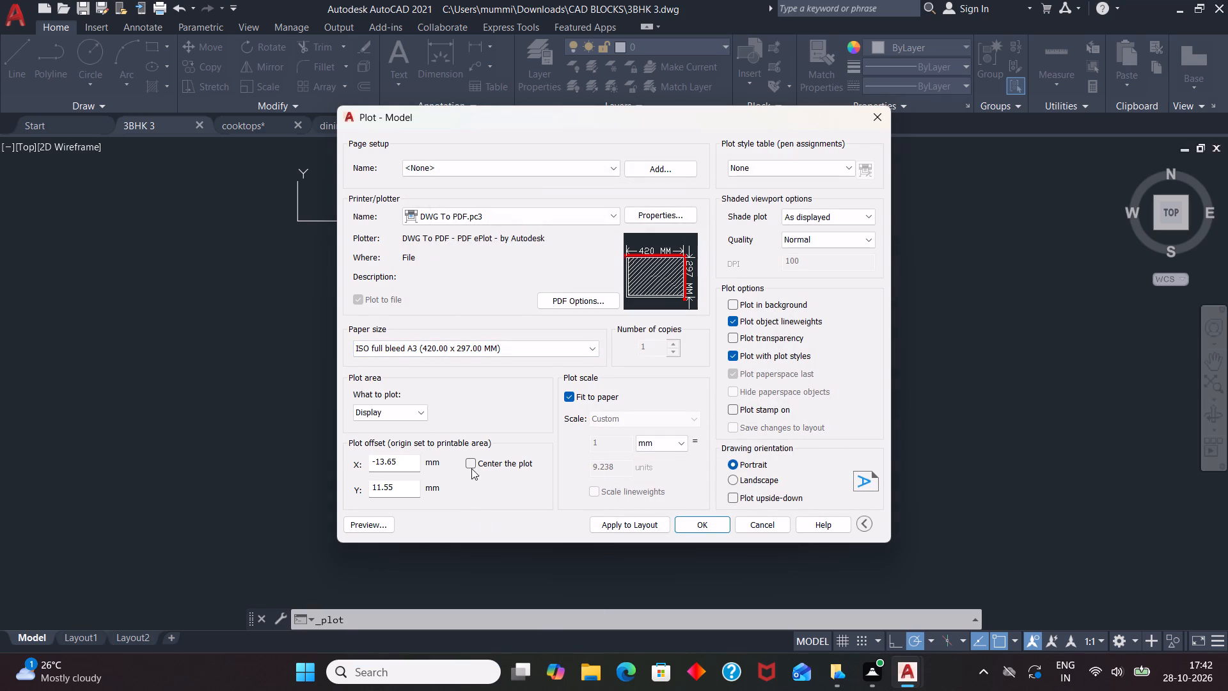
click(472, 462)
Assign the acad.ctb plot style table and set the shaded viewport quality to Maximum.
click(821, 166)
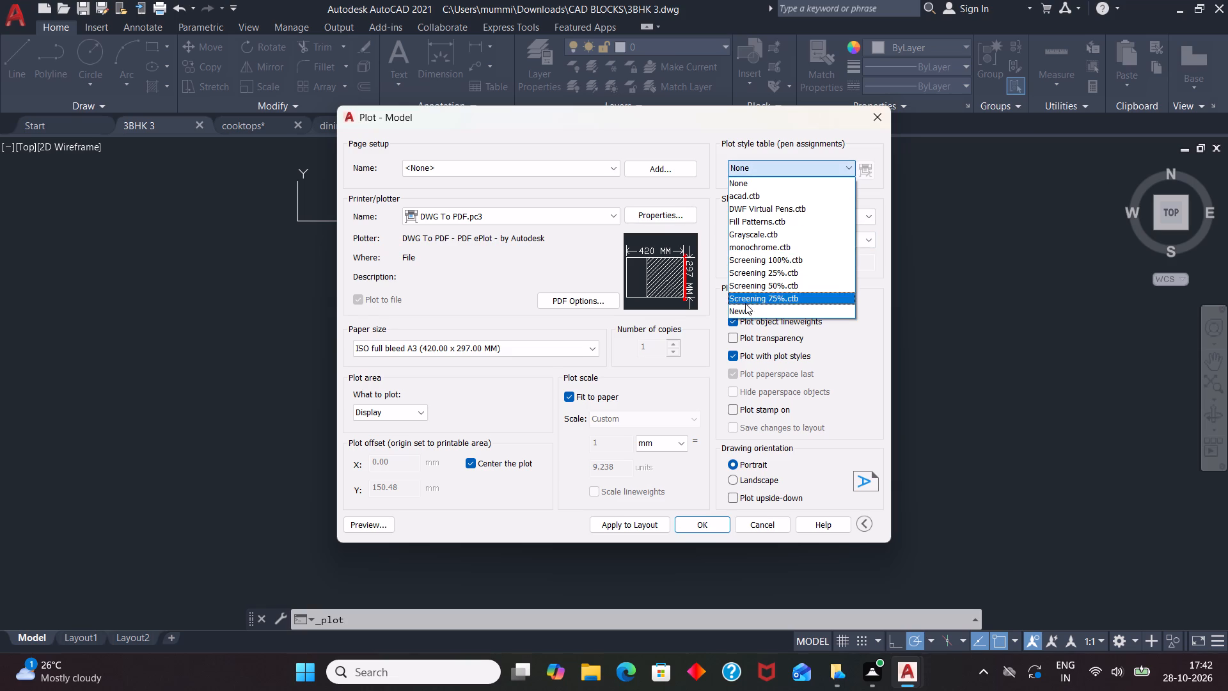
click(774, 195)
click(616, 372)
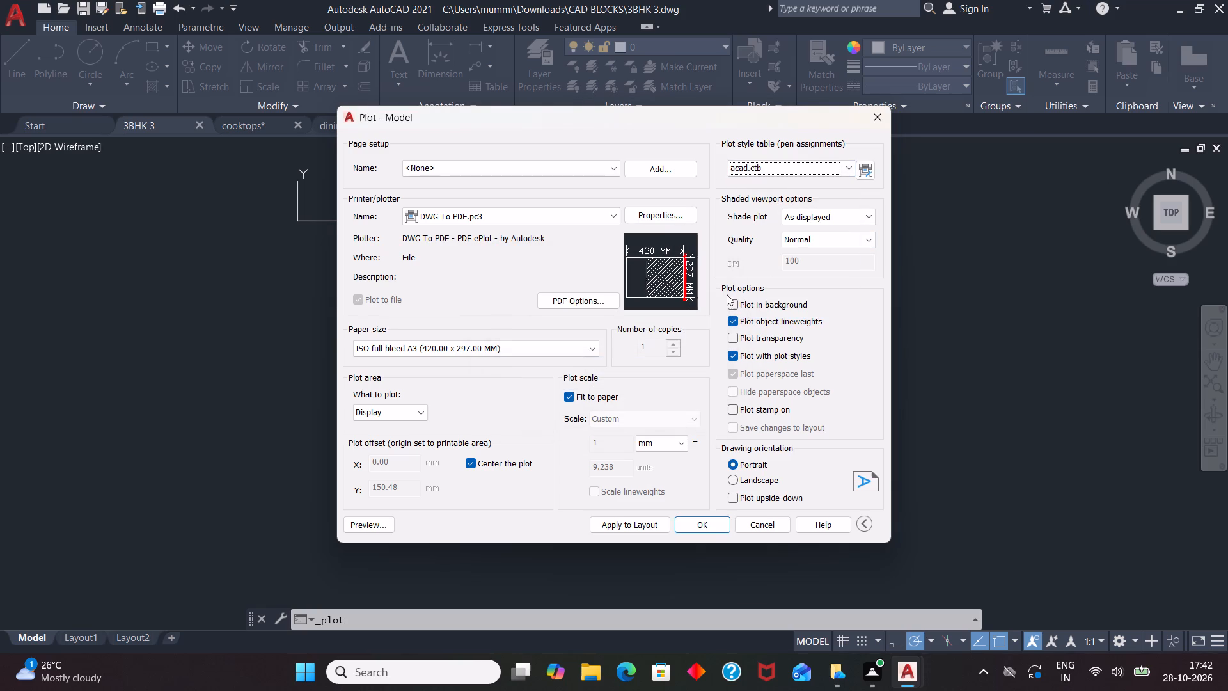
click(798, 238)
click(786, 296)
Set the plot area to Window and enclose the whole floor plan with its title and dimensions.
click(407, 411)
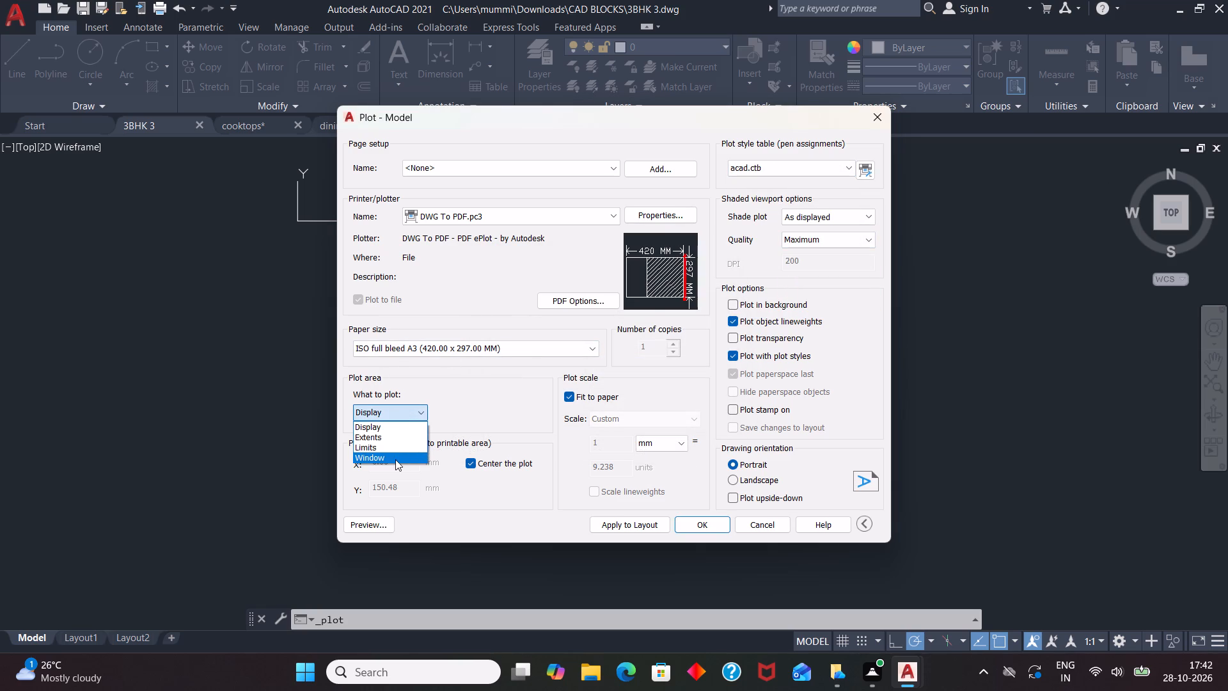
click(395, 459)
drag(512, 182, 895, 541)
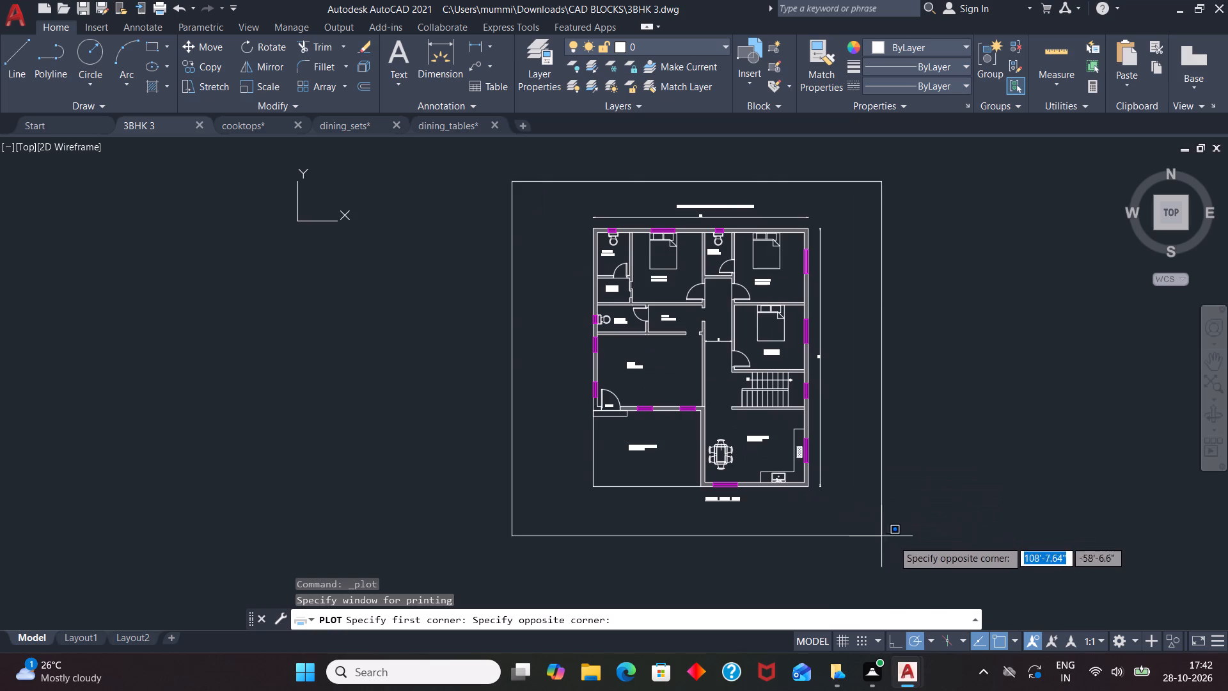
drag(895, 541, 912, 548)
click(912, 548)
Run the plot, save it as 3BHK 3-Model.pdf in Documents, and dismiss the plot notification.
click(699, 525)
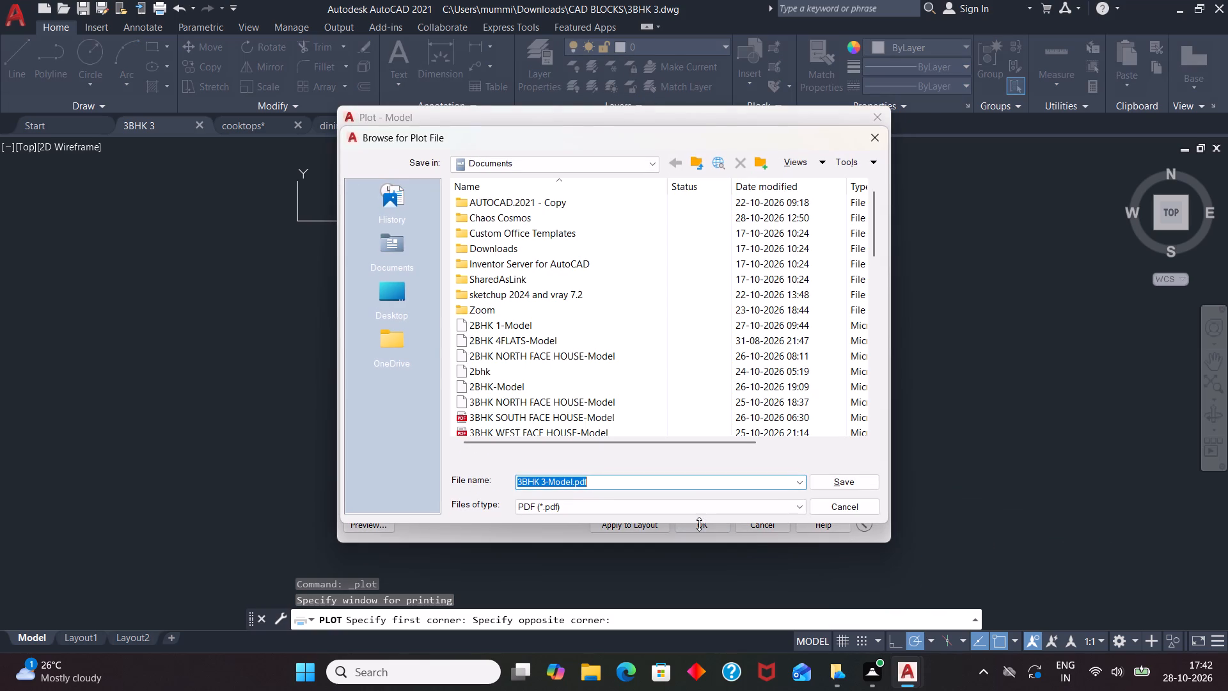
click(826, 476)
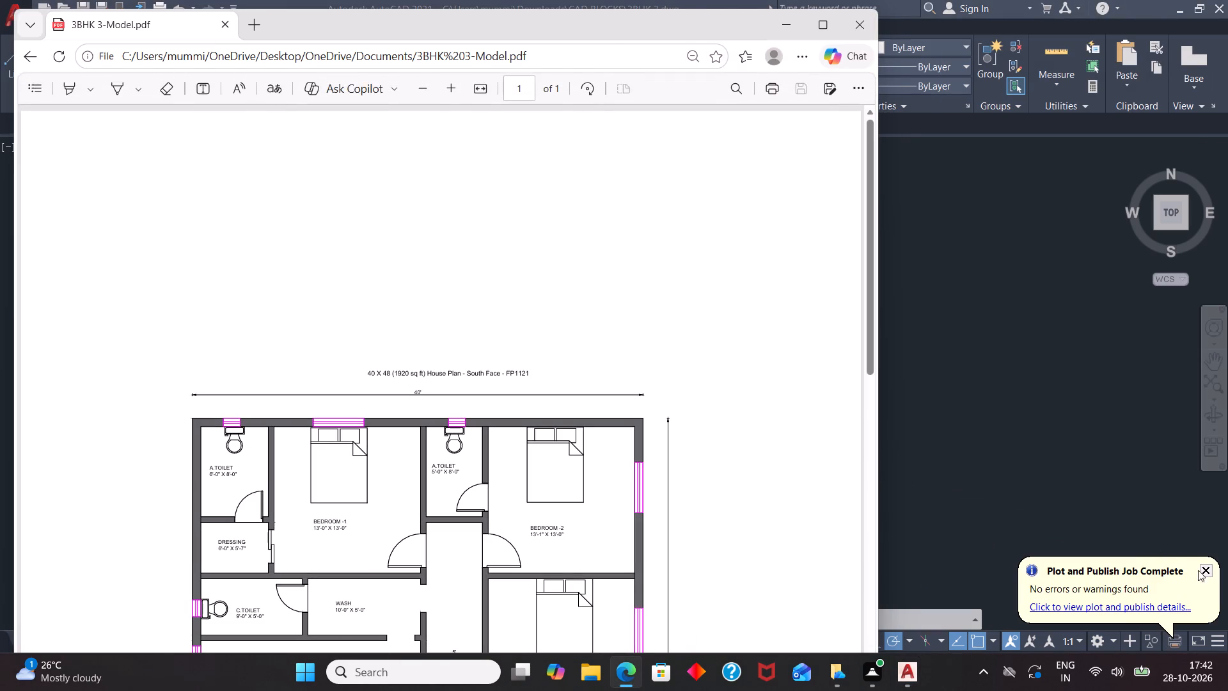
click(1204, 571)
click(1206, 567)
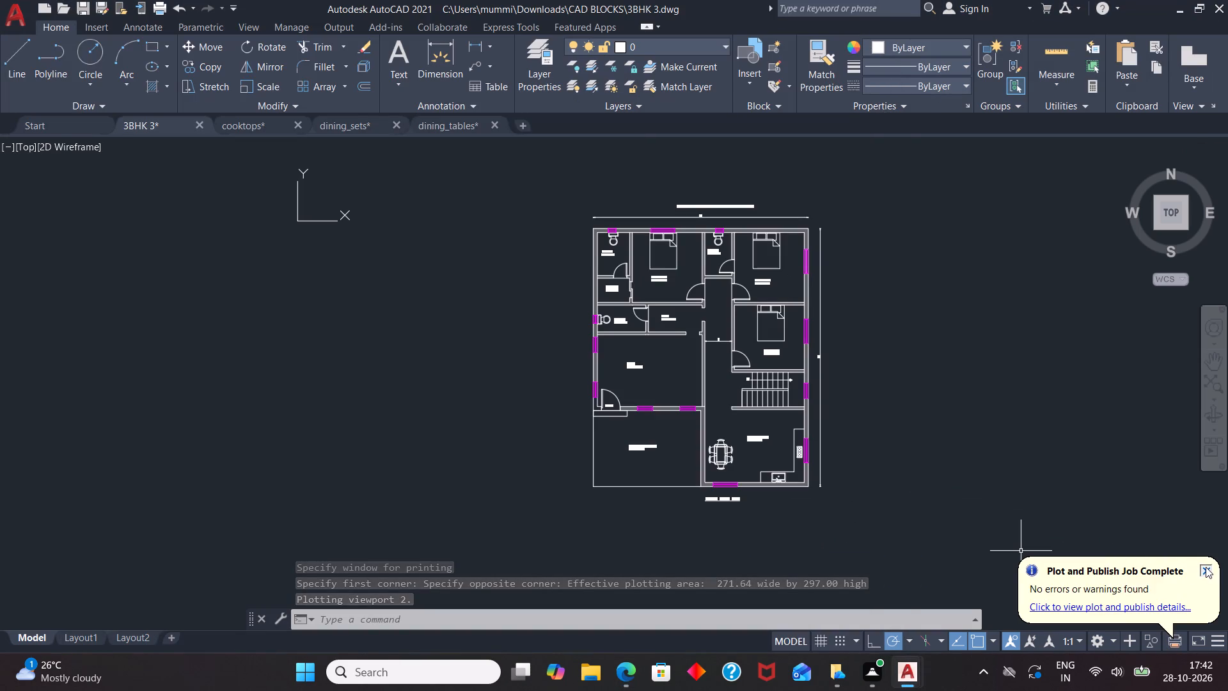
Quit AutoCAD without saving changes to 3BHK 3, cooktops, dining_sets and dining_tables.
click(1227, 0)
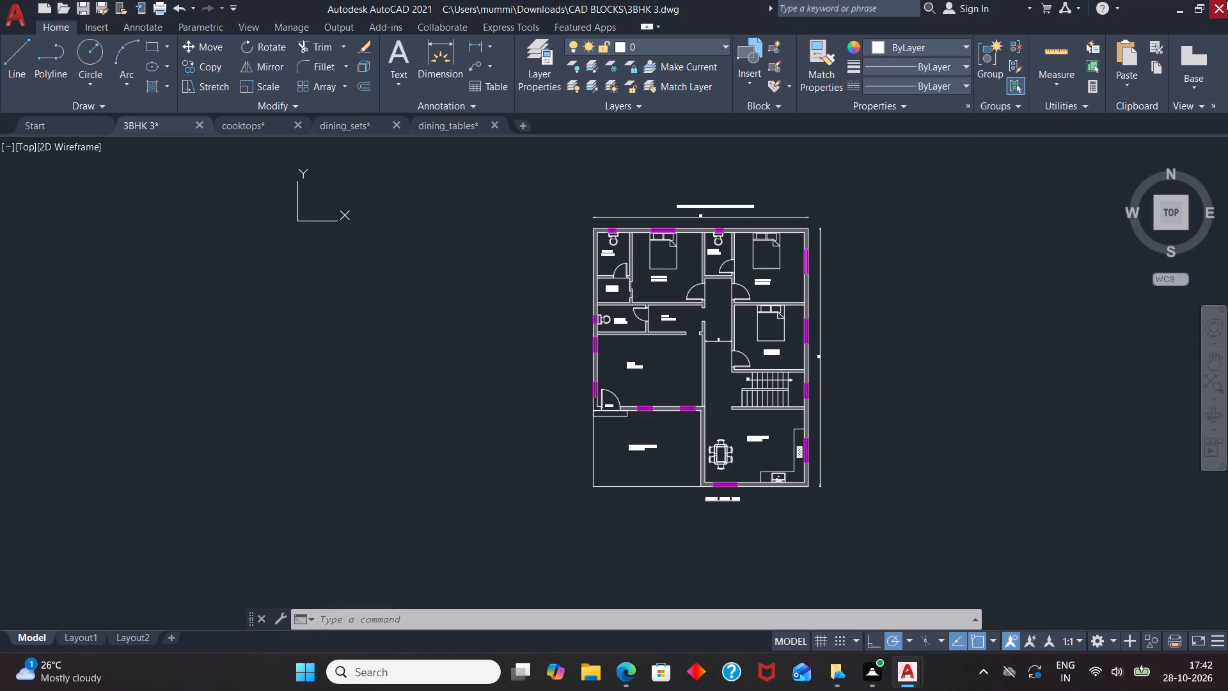
click(660, 368)
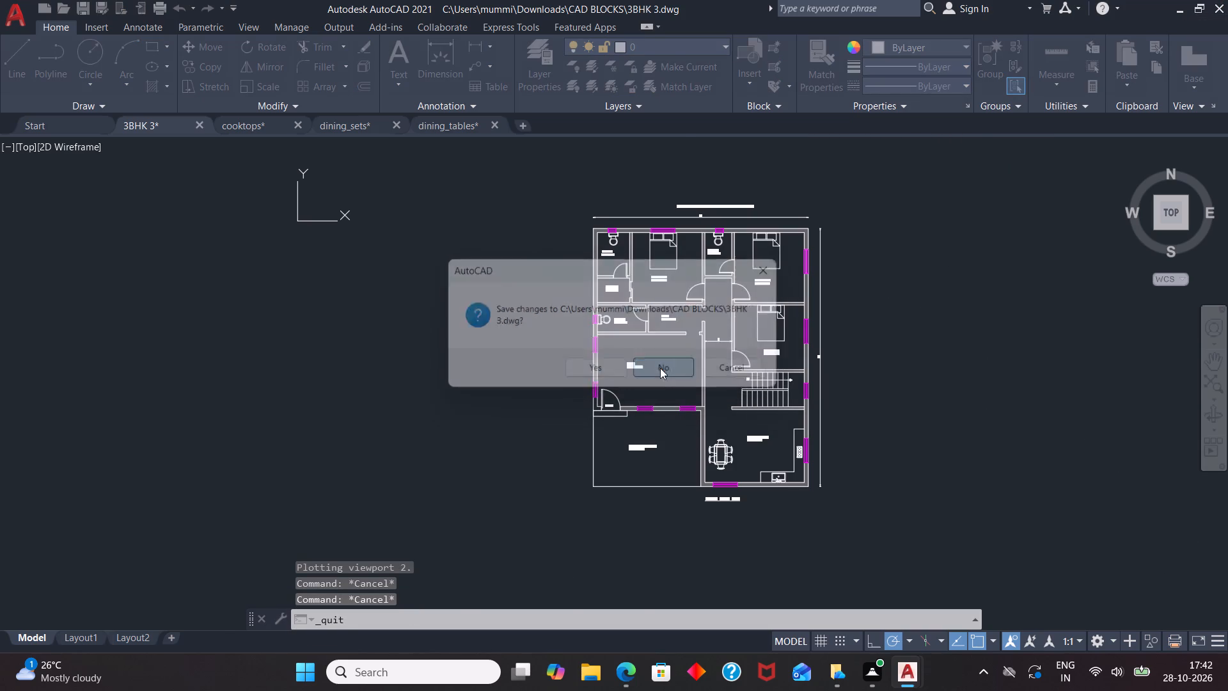
click(650, 368)
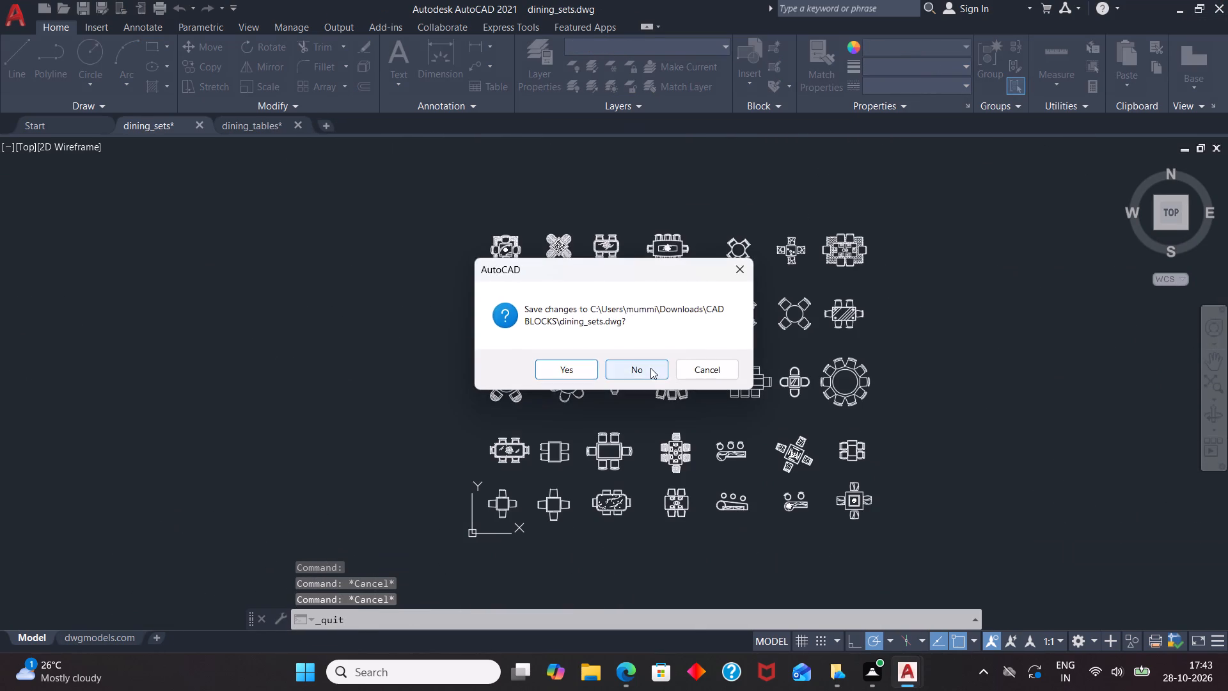
click(650, 368)
click(650, 368)
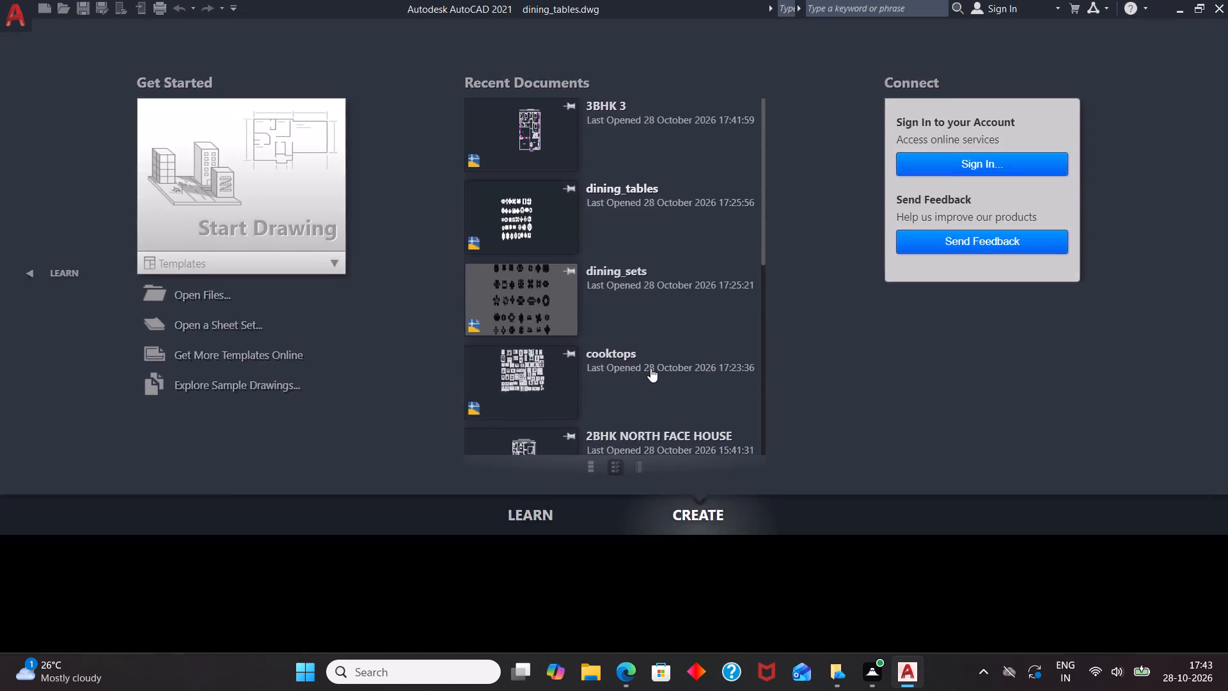